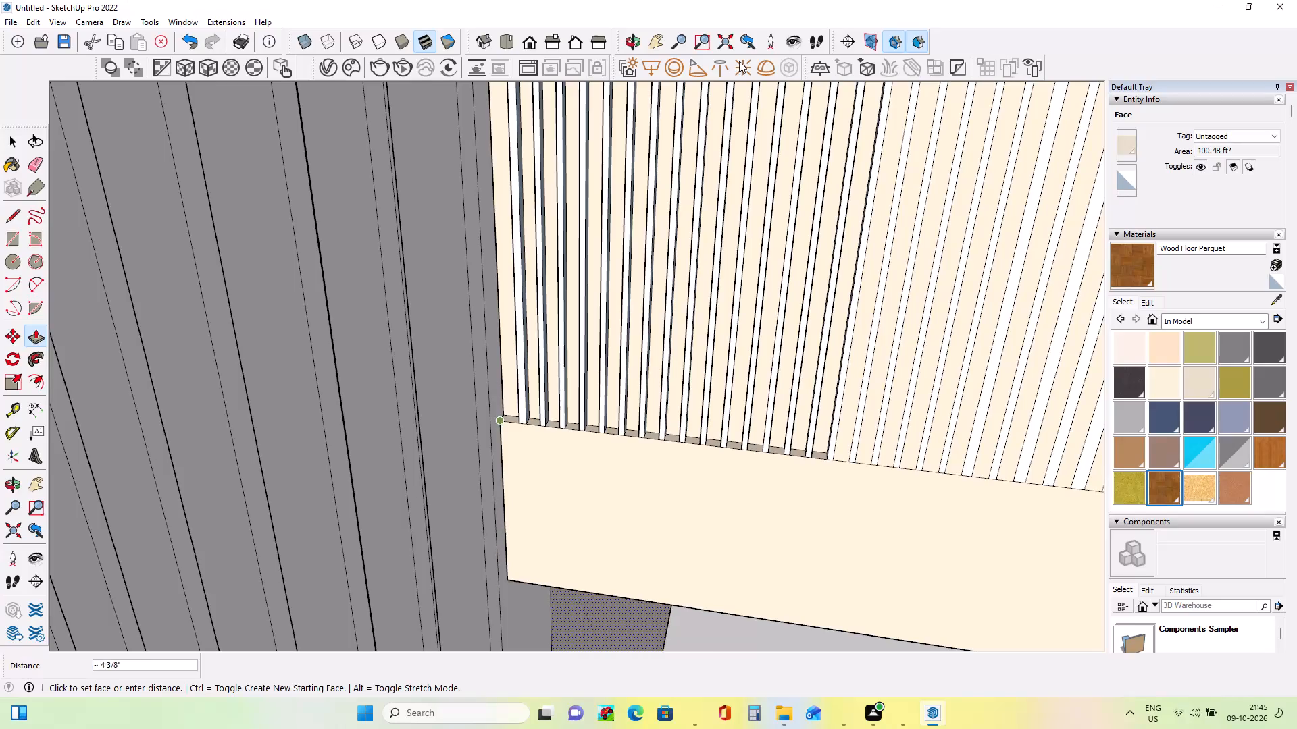
Push the seventeenth to twentieth cream strips from the fluted wall back by 5/8" between the white slats.
{"action": "left_click", "coordinate": [850, 398]}
{"action": "left_click", "coordinate": [859, 381]}
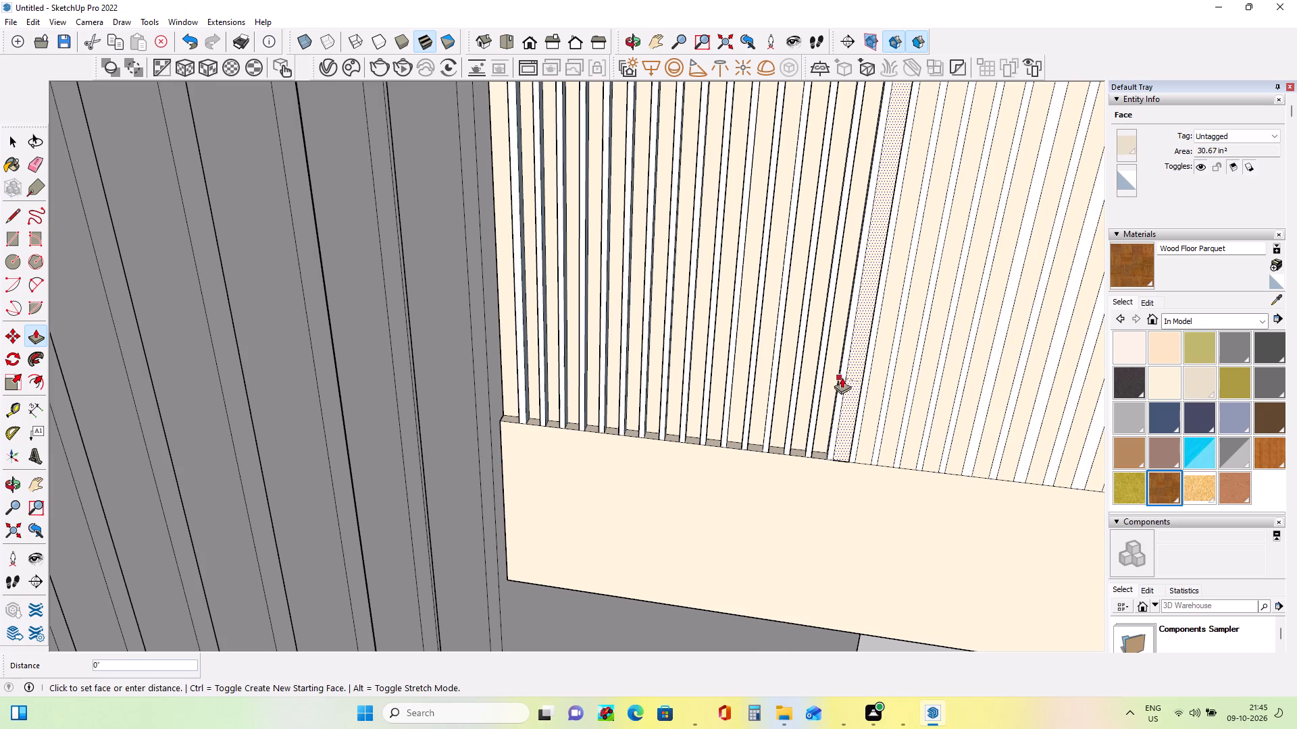
{"action": "left_click", "coordinate": [836, 373]}
{"action": "left_click", "coordinate": [850, 392]}
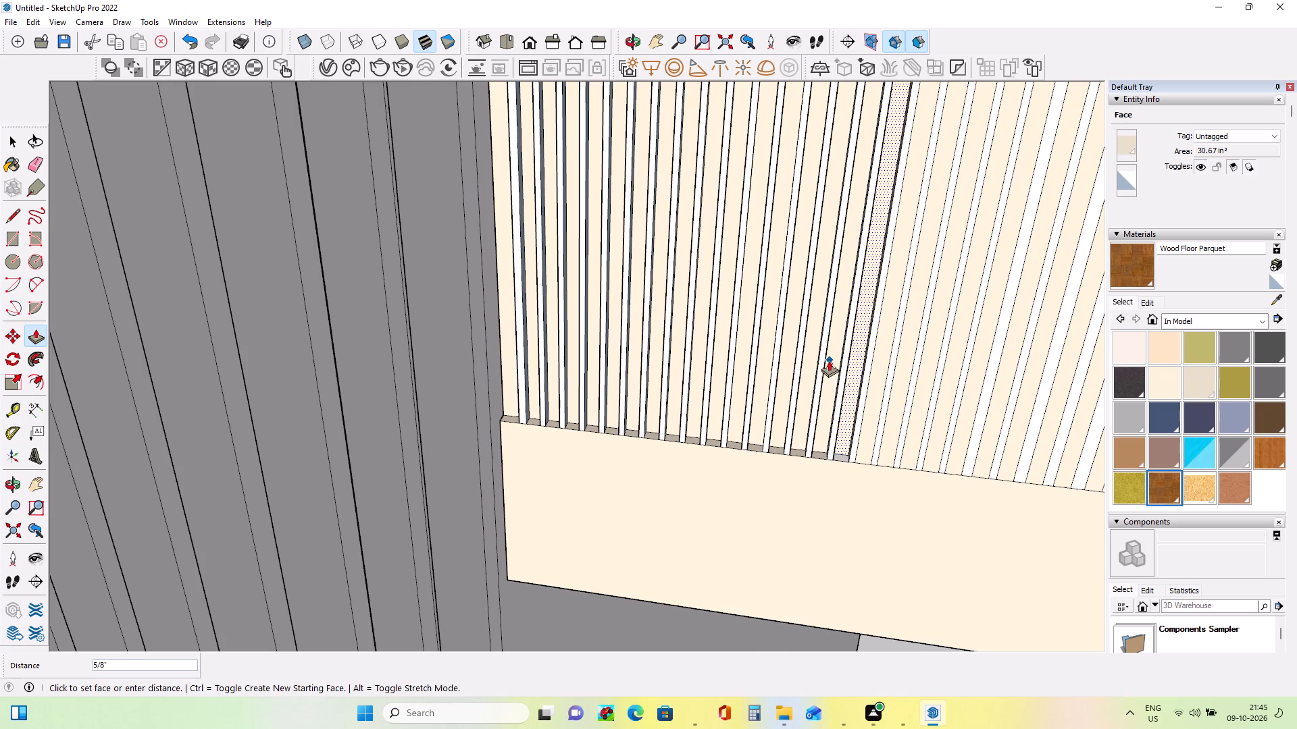
{"action": "left_click", "coordinate": [836, 362]}
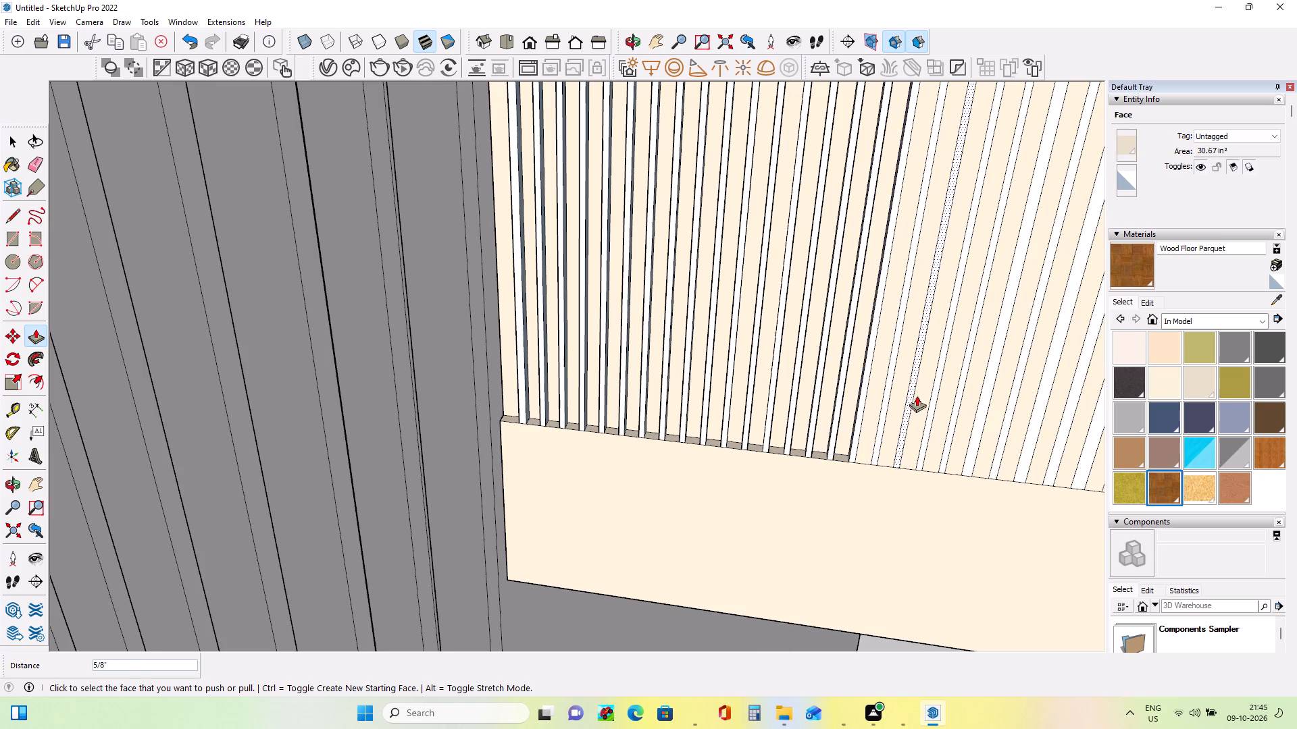
{"action": "middle_click_drag", "start_coordinate": [913, 389], "coordinate": [839, 405]}
{"action": "left_click", "coordinate": [869, 414]}
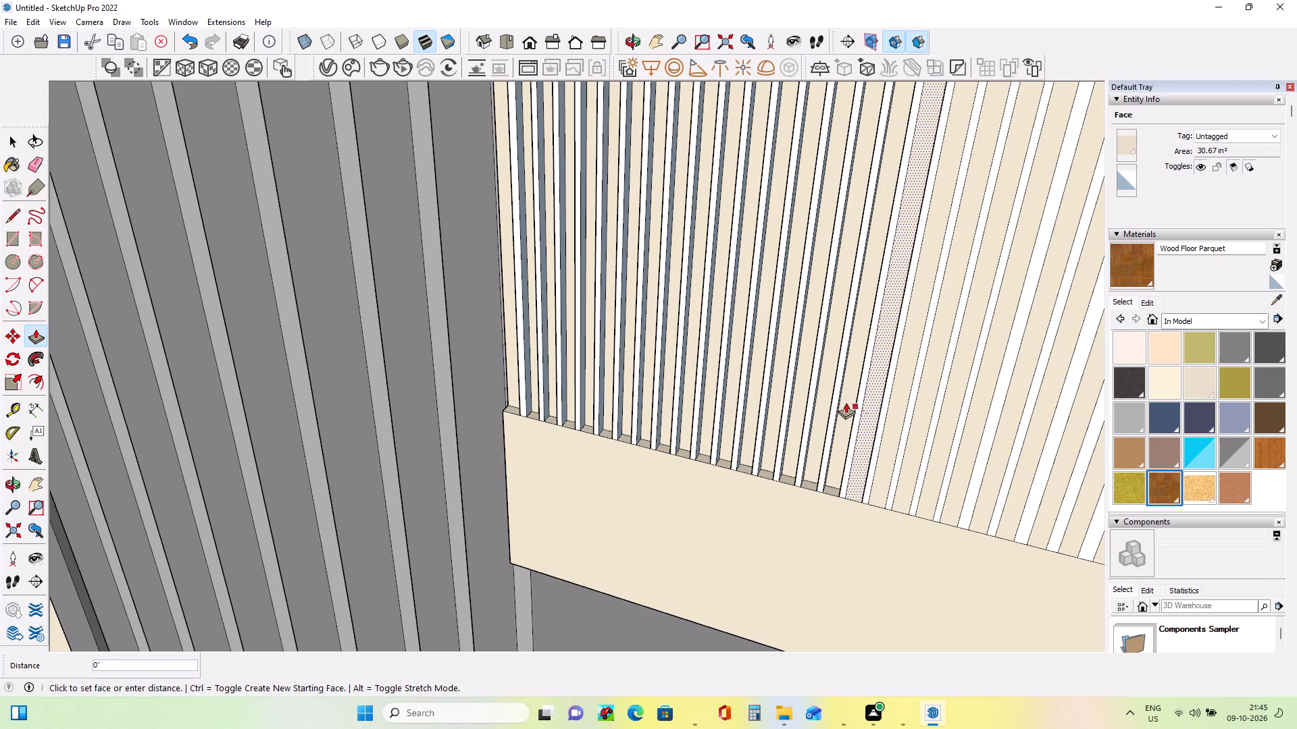
{"action": "left_click", "coordinate": [846, 402]}
{"action": "left_click", "coordinate": [894, 409]}
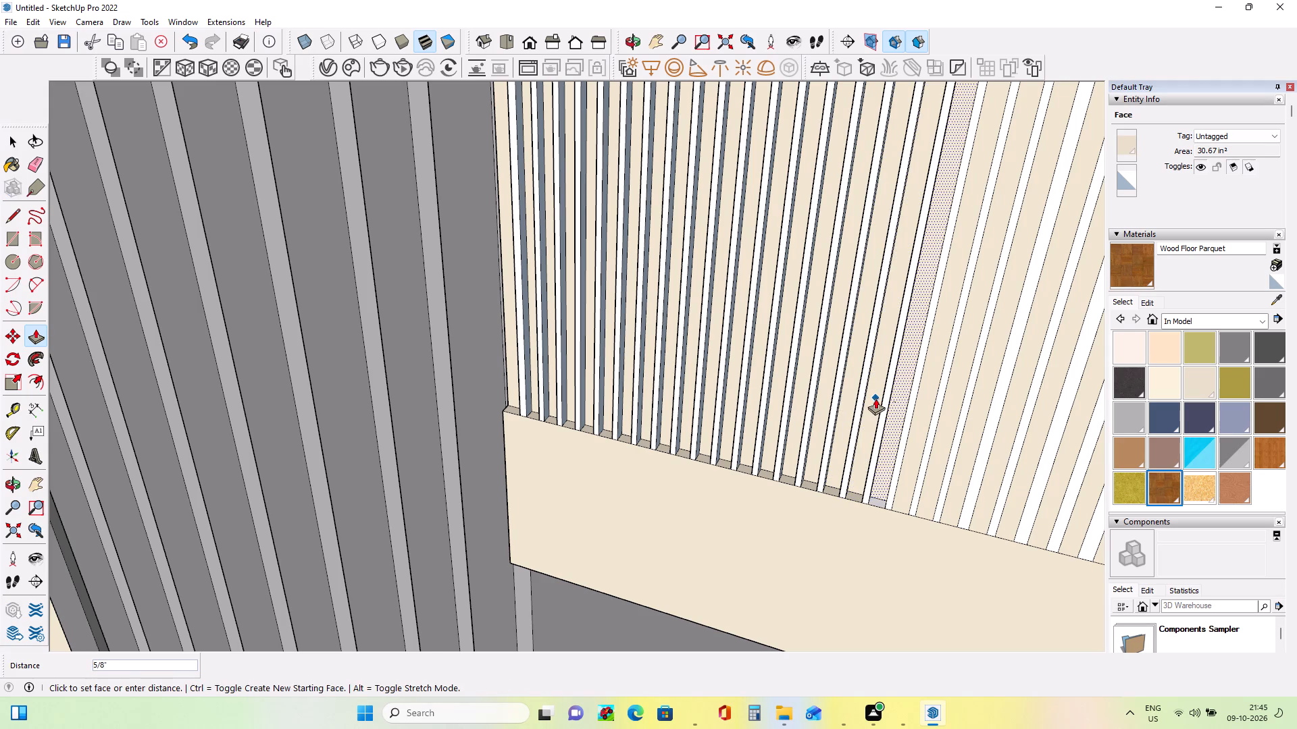
{"action": "left_click", "coordinate": [875, 398]}
{"action": "left_click", "coordinate": [915, 416]}
{"action": "left_click", "coordinate": [899, 405]}
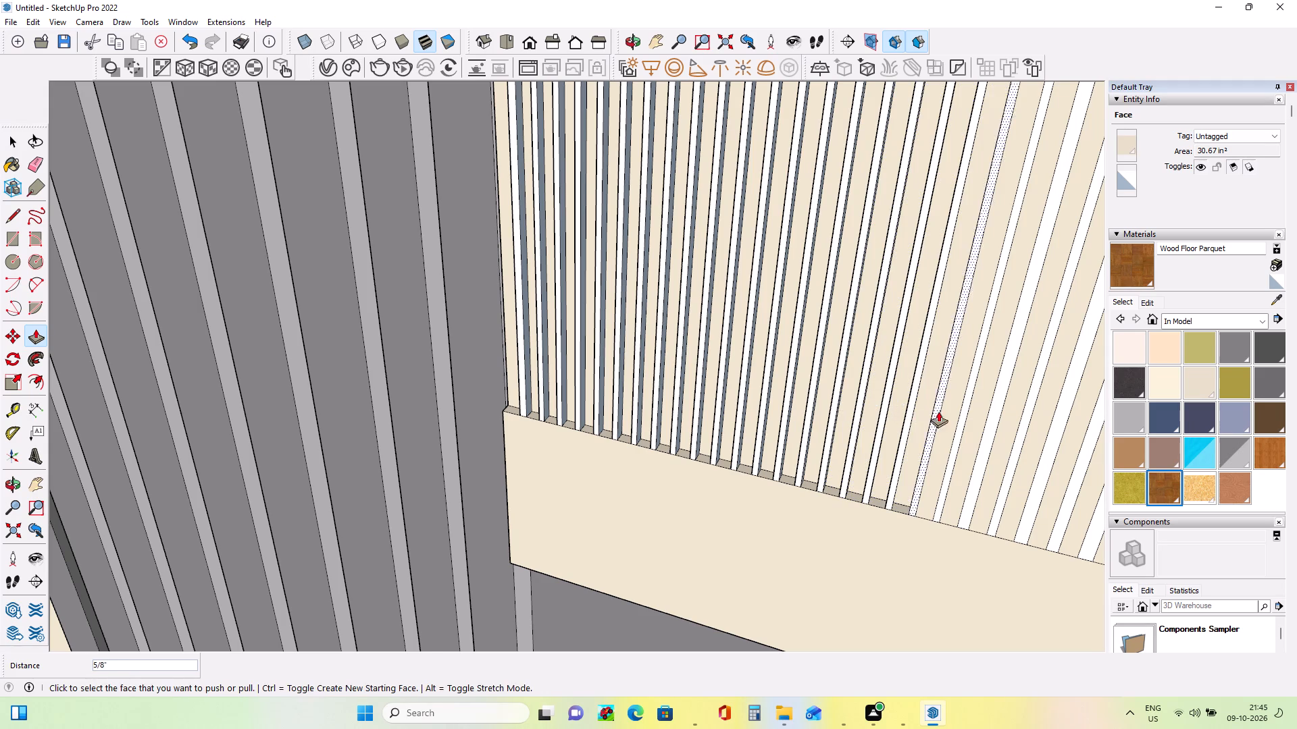
Recess the next five cream strips of the upper railing, the twenty-first to twenty-fifth, by 5/8" with Push/Pull.
{"action": "left_click", "coordinate": [951, 414]}
{"action": "left_click", "coordinate": [923, 404]}
{"action": "left_click", "coordinate": [984, 412]}
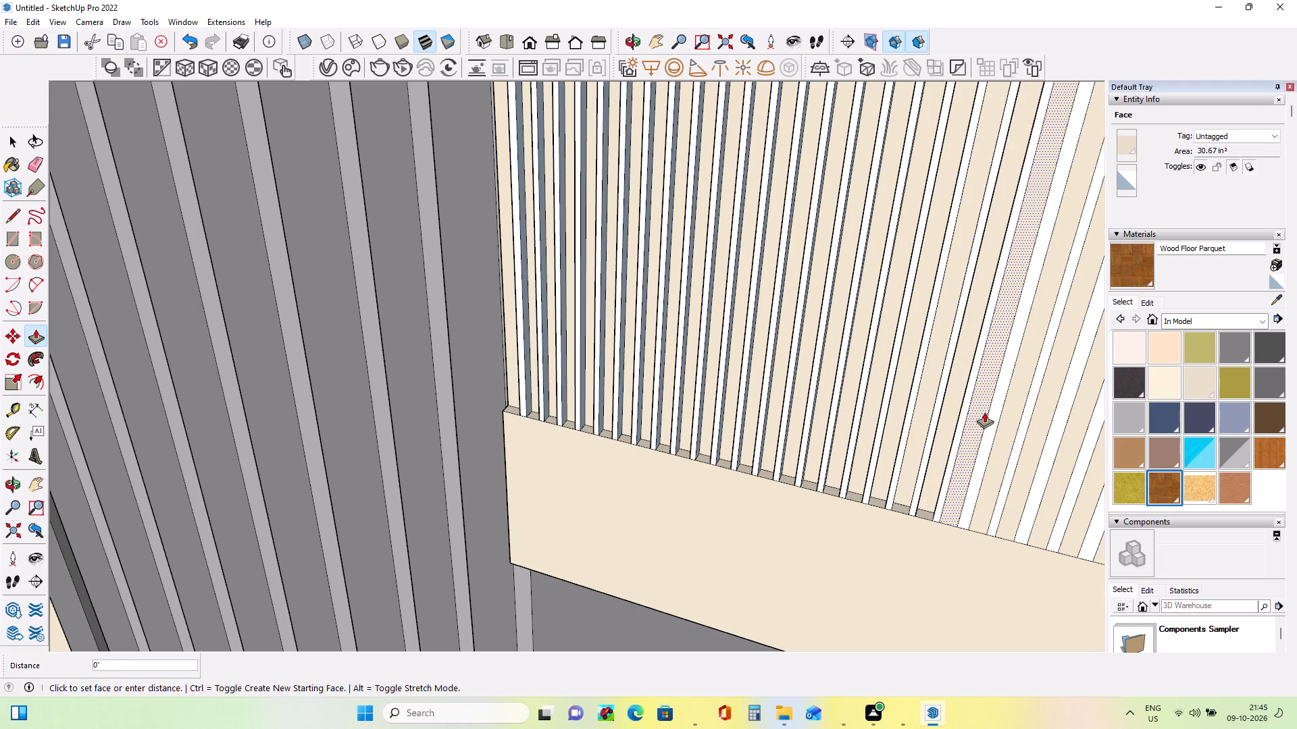
{"action": "left_click", "coordinate": [954, 399]}
{"action": "left_click", "coordinate": [1007, 424]}
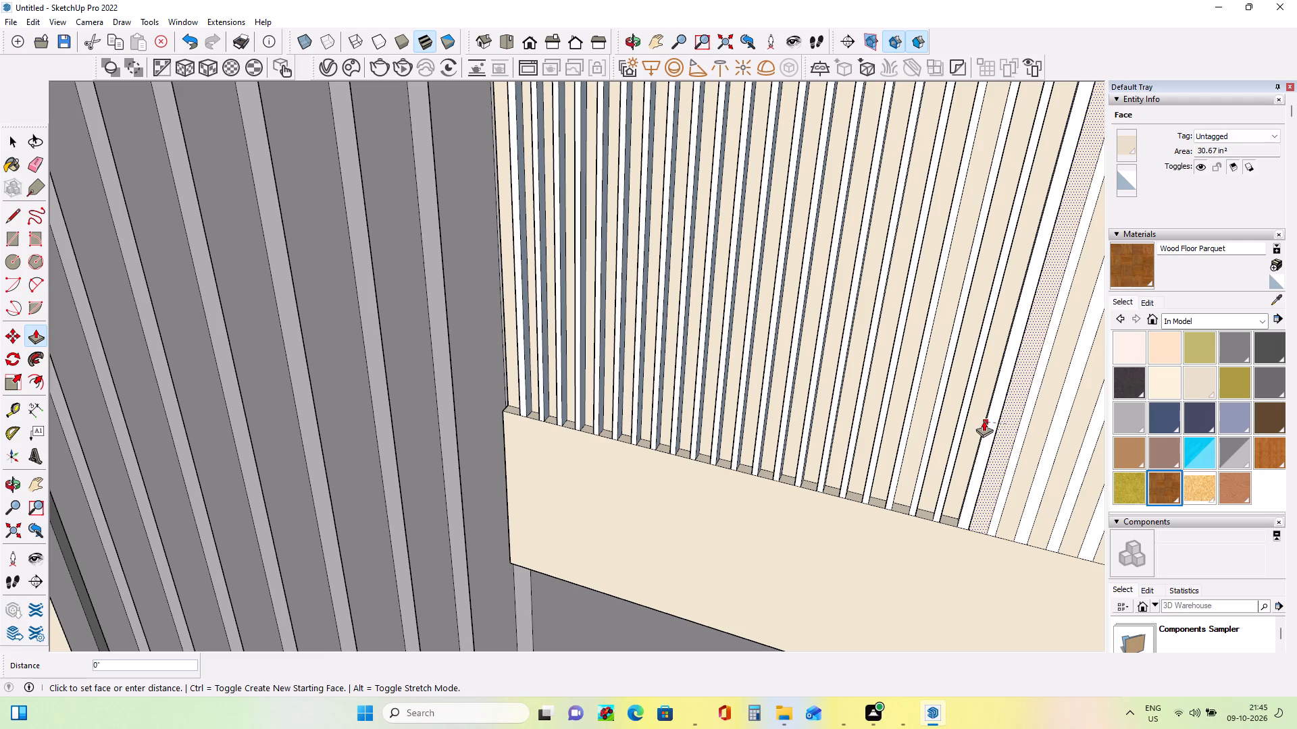
{"action": "left_click", "coordinate": [981, 419]}
{"action": "left_click", "coordinate": [1029, 439]}
{"action": "left_click", "coordinate": [1009, 432]}
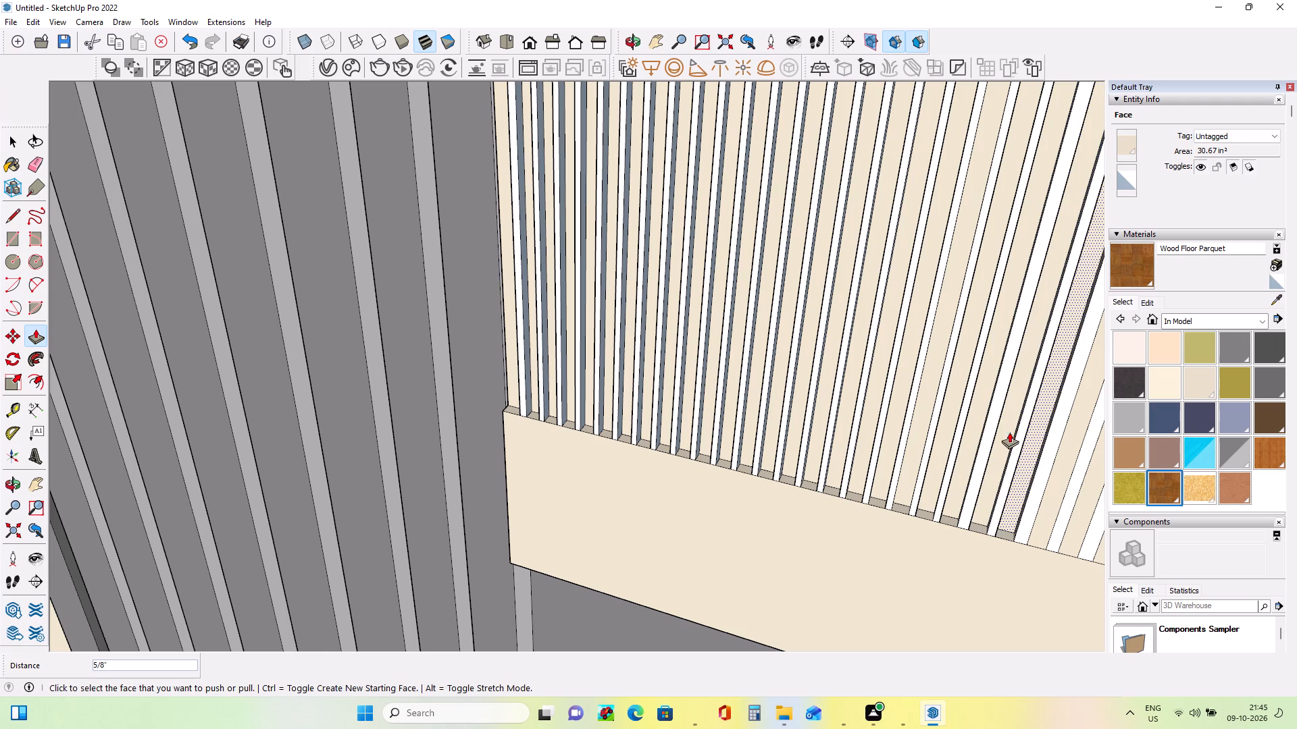
{"action": "left_click", "coordinate": [1057, 464]}
{"action": "left_click", "coordinate": [1036, 454]}
Push the twenty-sixth cream strip of the upper railing back 5/8" to match the recessed strips beside it.
{"action": "scroll", "coordinate": [917, 456], "scroll_direction": "down", "scroll_amount": 4}
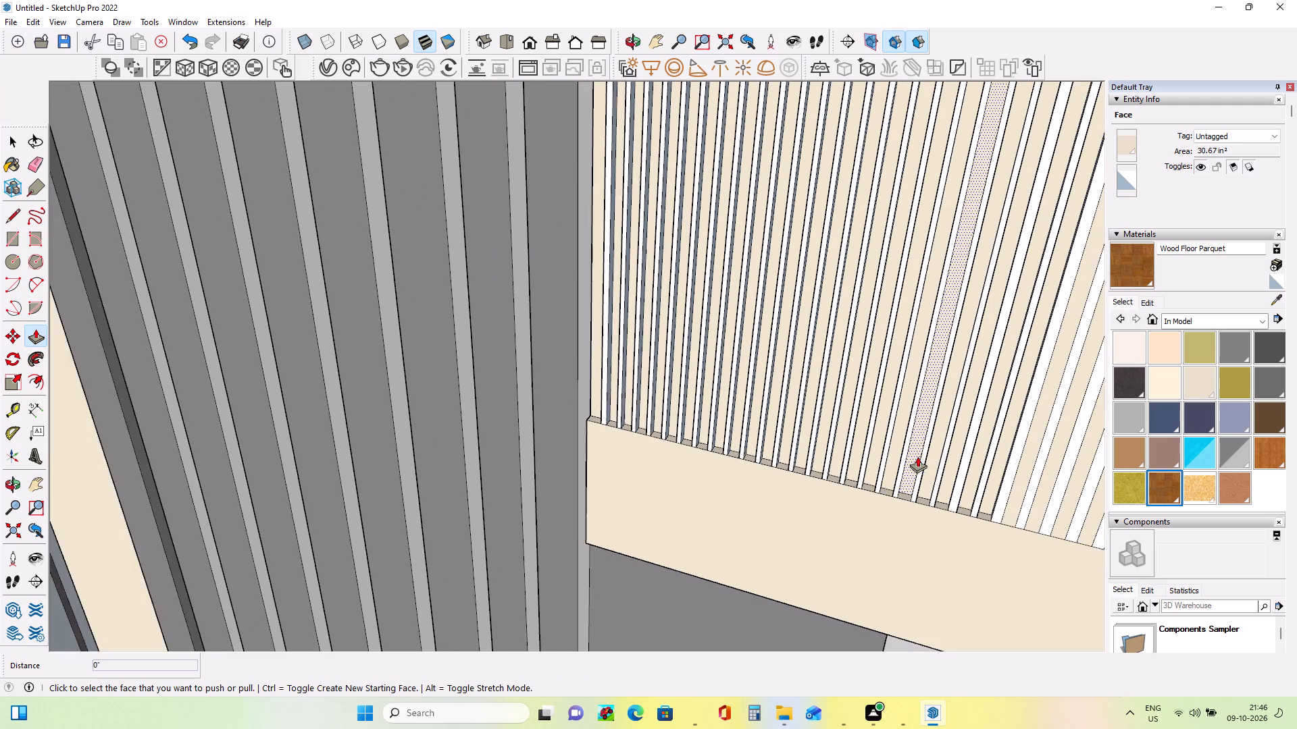
{"action": "scroll", "coordinate": [917, 456], "scroll_direction": "down", "scroll_amount": 7}
{"action": "scroll", "coordinate": [1029, 486], "scroll_direction": "up", "scroll_amount": 8}
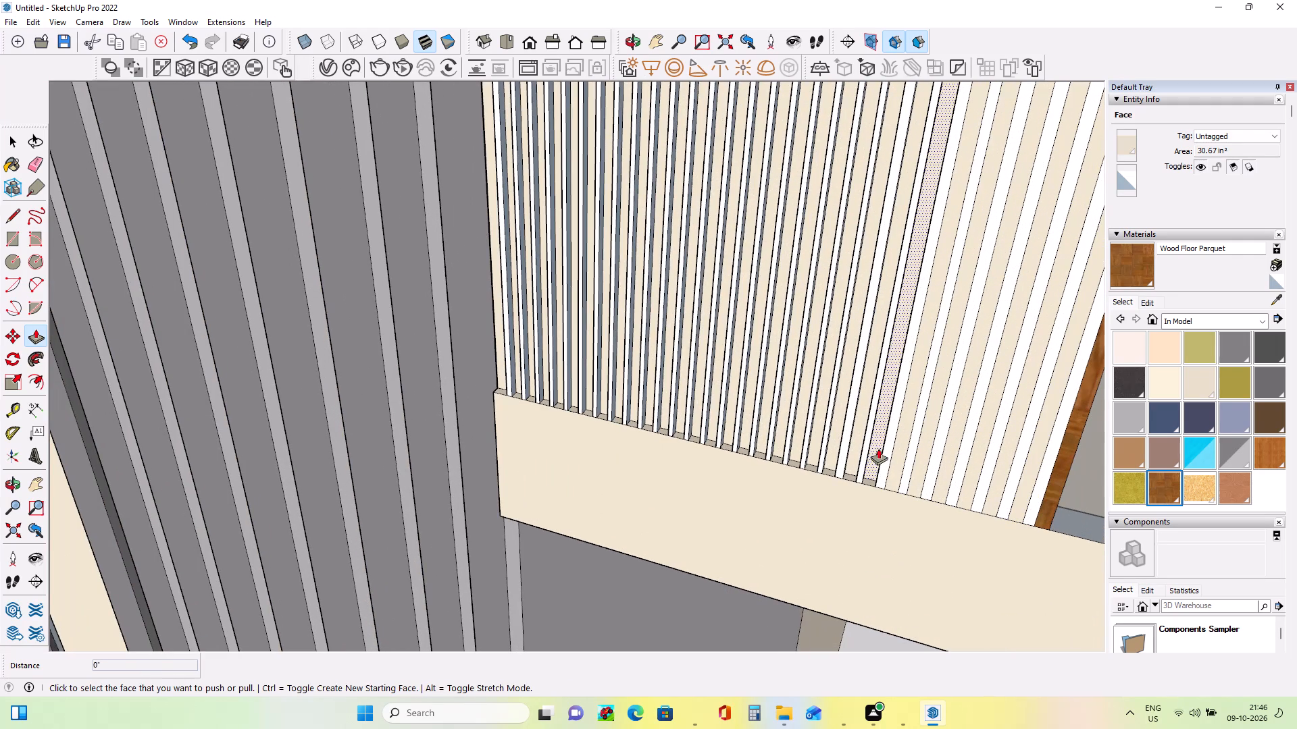
{"action": "left_click", "coordinate": [896, 450]}
{"action": "left_click", "coordinate": [873, 443]}
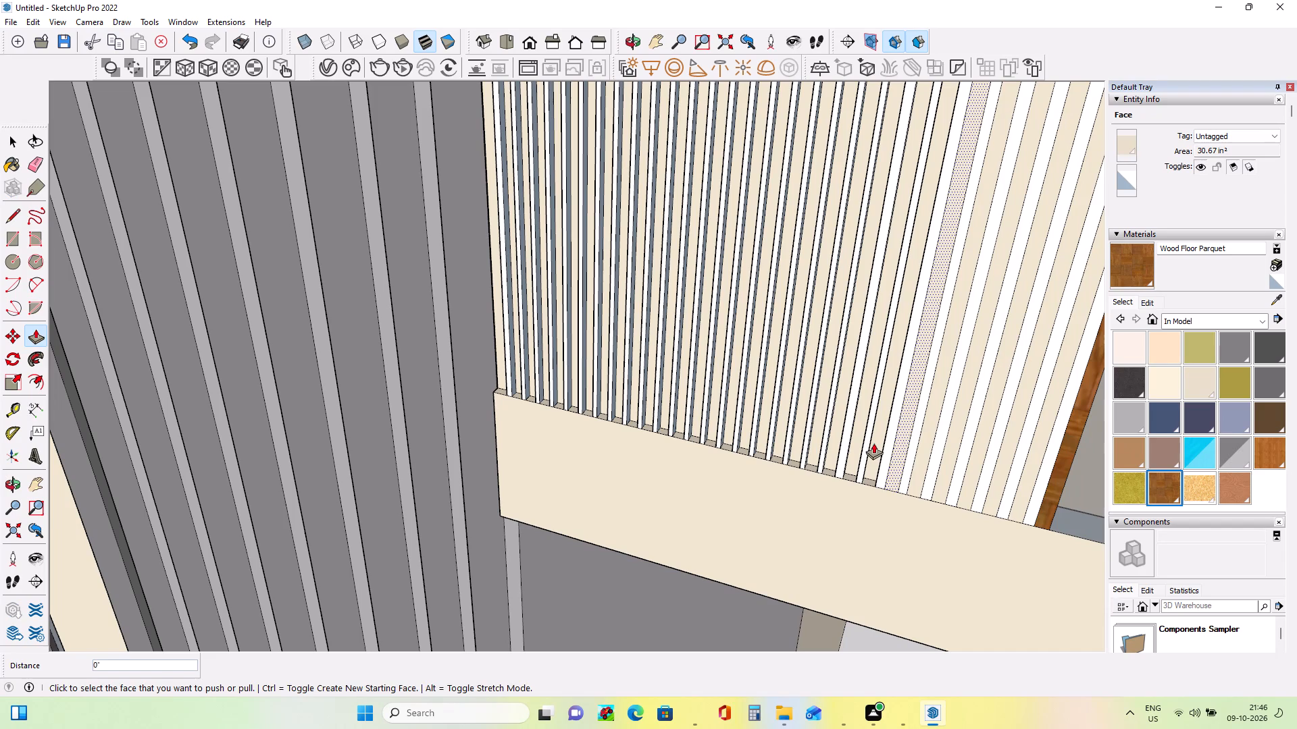
{"action": "left_click", "coordinate": [903, 458]}
{"action": "left_click", "coordinate": [890, 436]}
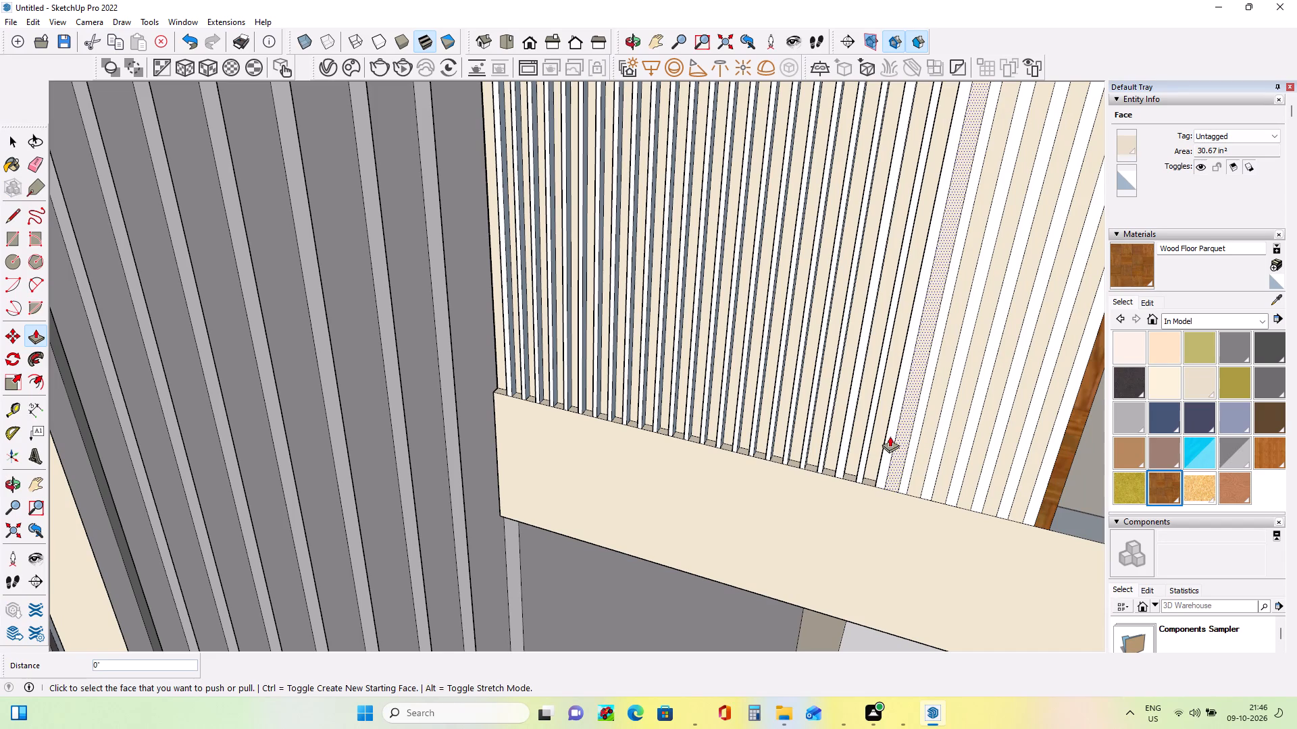
{"action": "left_click", "coordinate": [899, 435]}
{"action": "left_click", "coordinate": [880, 410]}
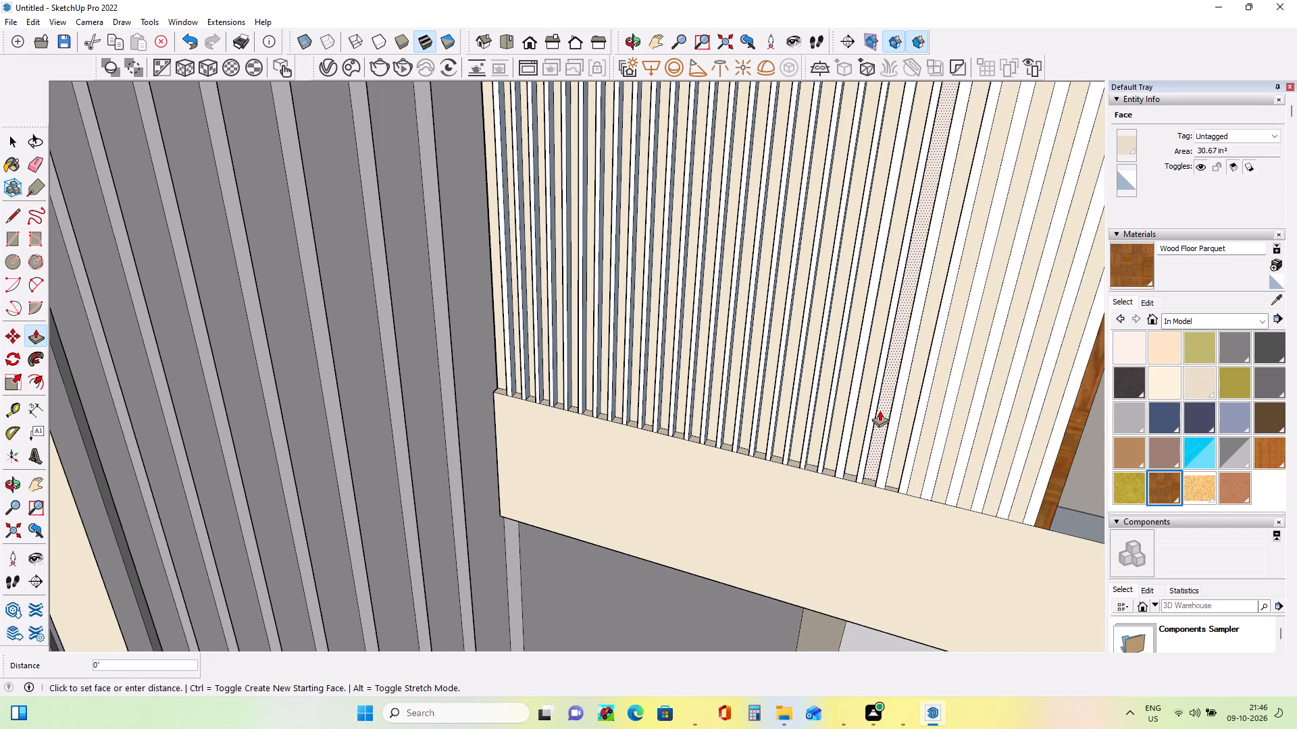
Push the raised strip just before the newly recessed one back in by 5/8" so both lie at matching depth.
{"action": "left_click", "coordinate": [929, 423]}
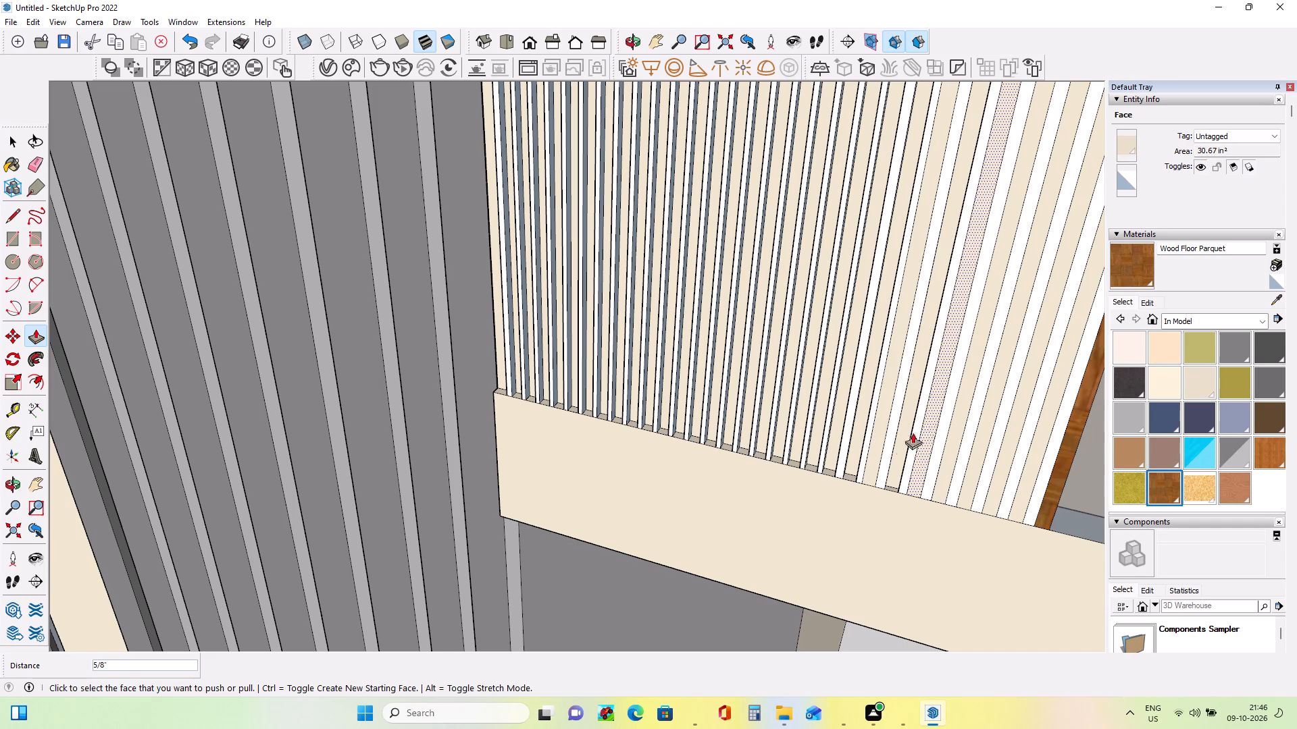
{"action": "left_click", "coordinate": [878, 441]}
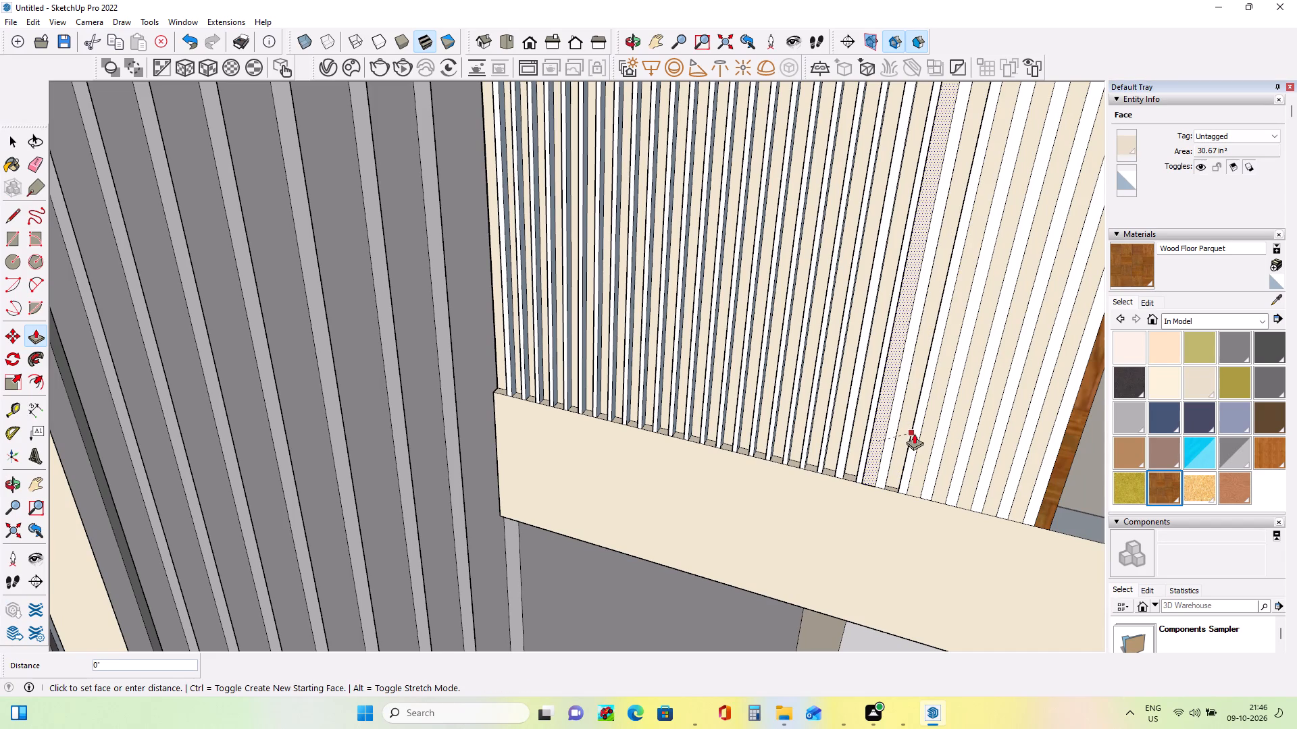
{"action": "left_click", "coordinate": [909, 433]}
{"action": "middle_click_drag", "start_coordinate": [924, 449], "coordinate": [898, 489]}
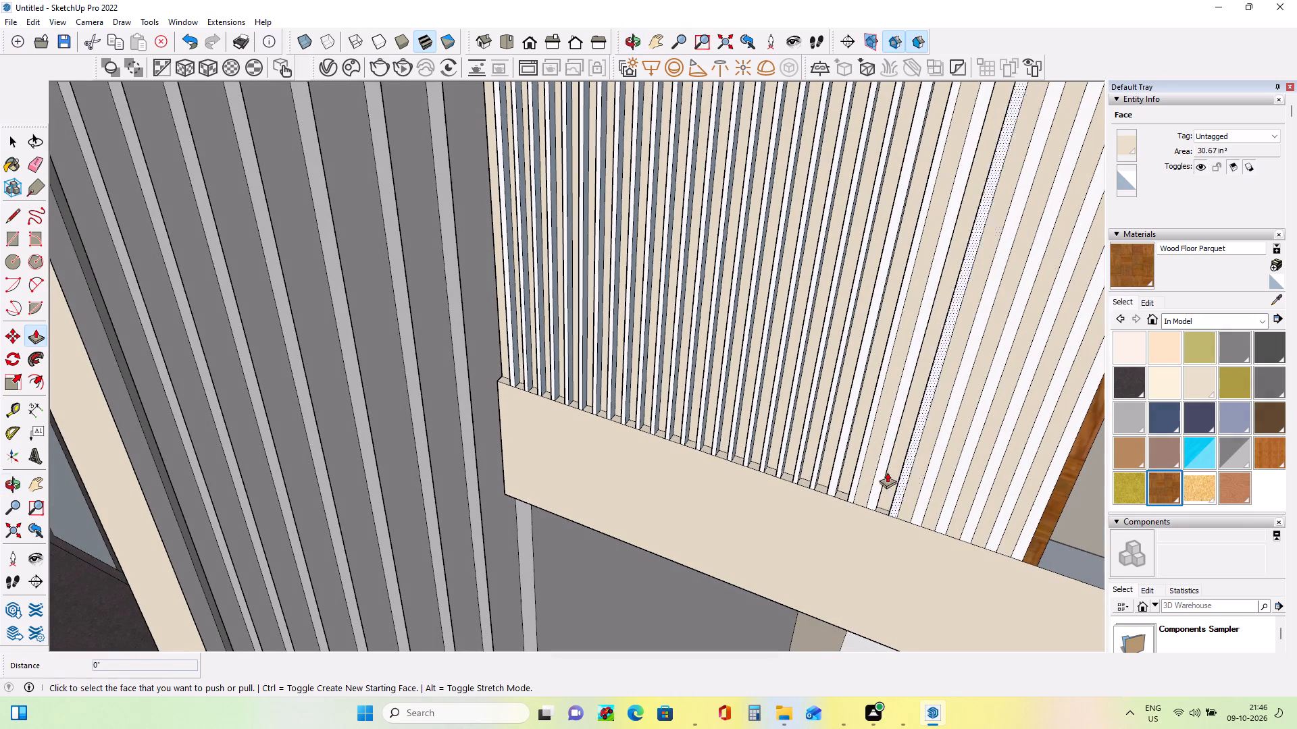
{"action": "left_click", "coordinate": [880, 428]}
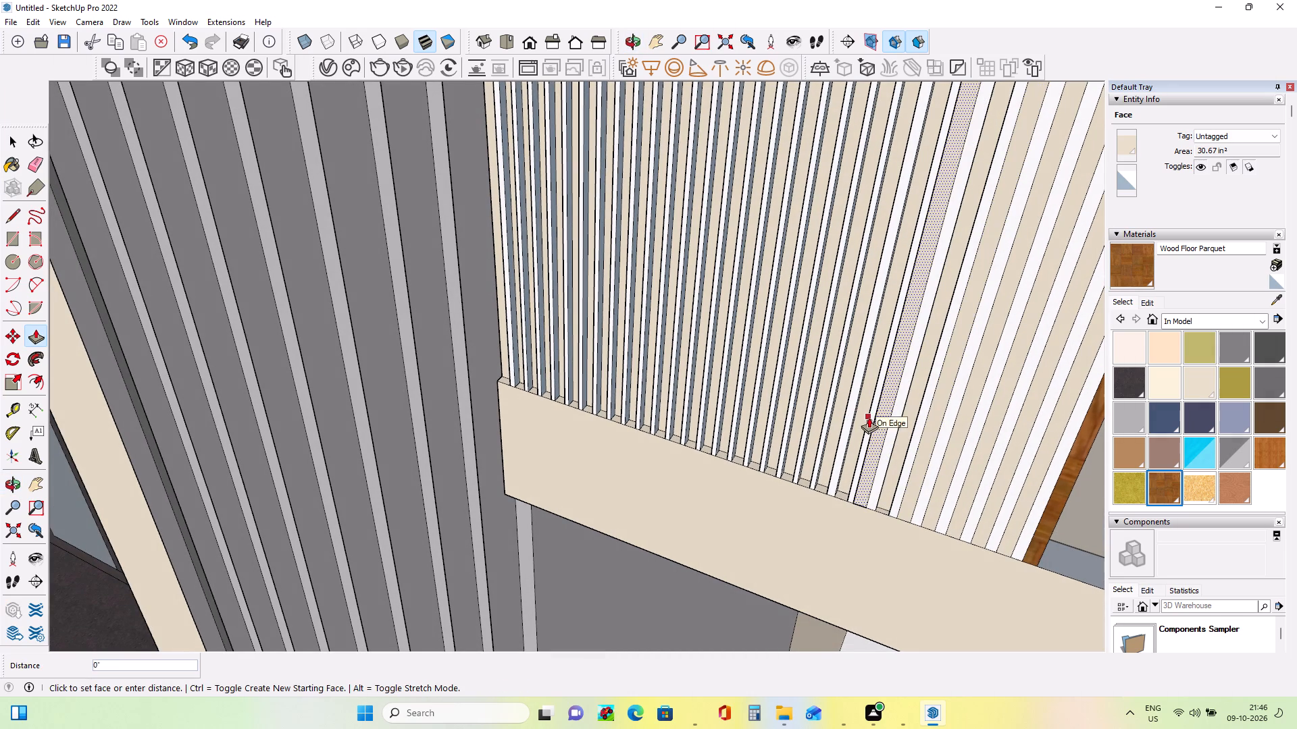
{"action": "left_click", "coordinate": [864, 411]}
Recess the next three cream strips, the twenty-seventh to twenty-ninth from the fluted wall, by 3/8".
{"action": "middle_click", "coordinate": [930, 437]}
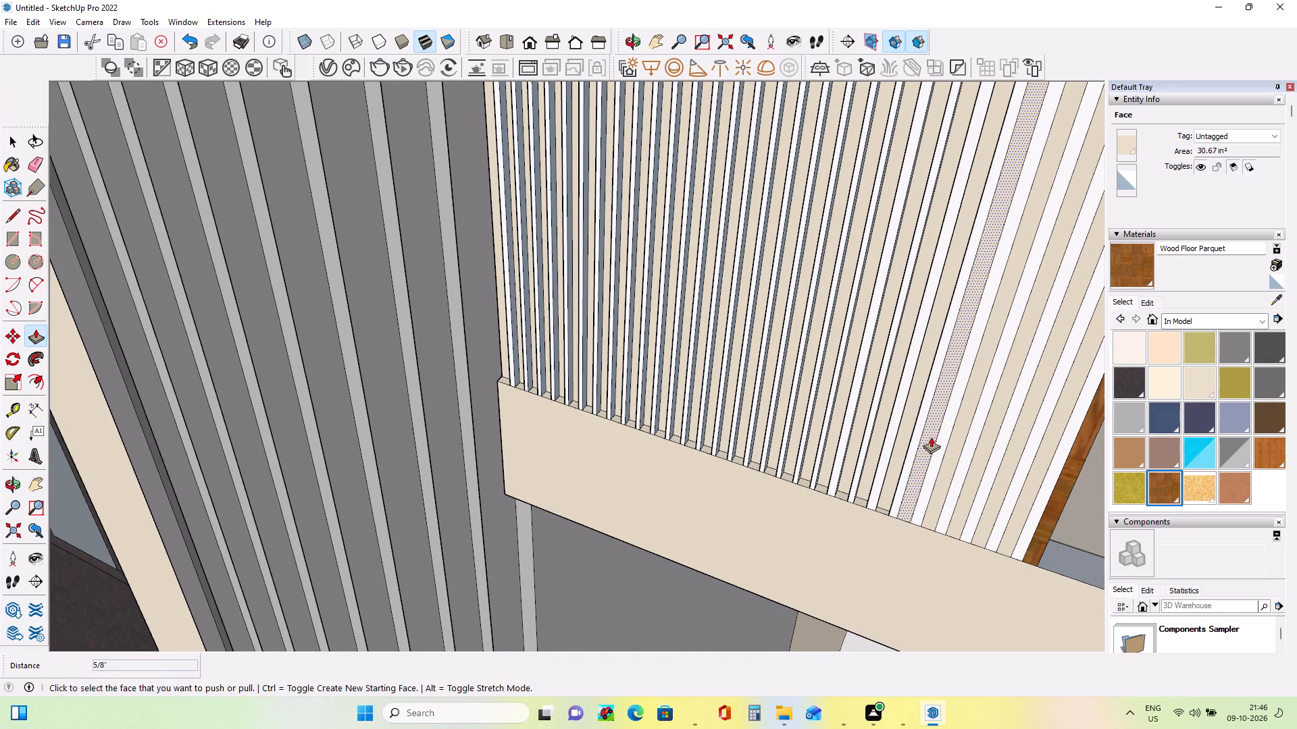
{"action": "left_click", "coordinate": [933, 434]}
{"action": "left_click", "coordinate": [909, 420]}
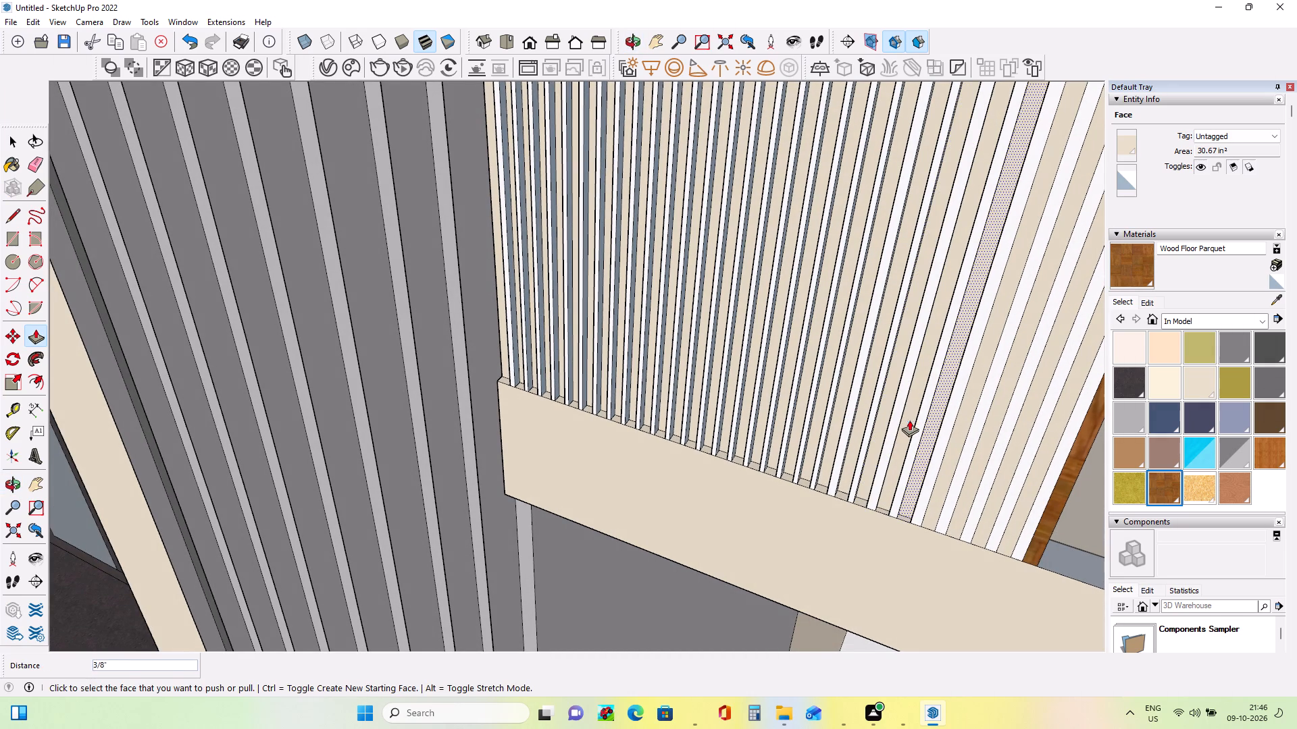
{"action": "left_click", "coordinate": [952, 458]}
{"action": "left_click", "coordinate": [930, 433]}
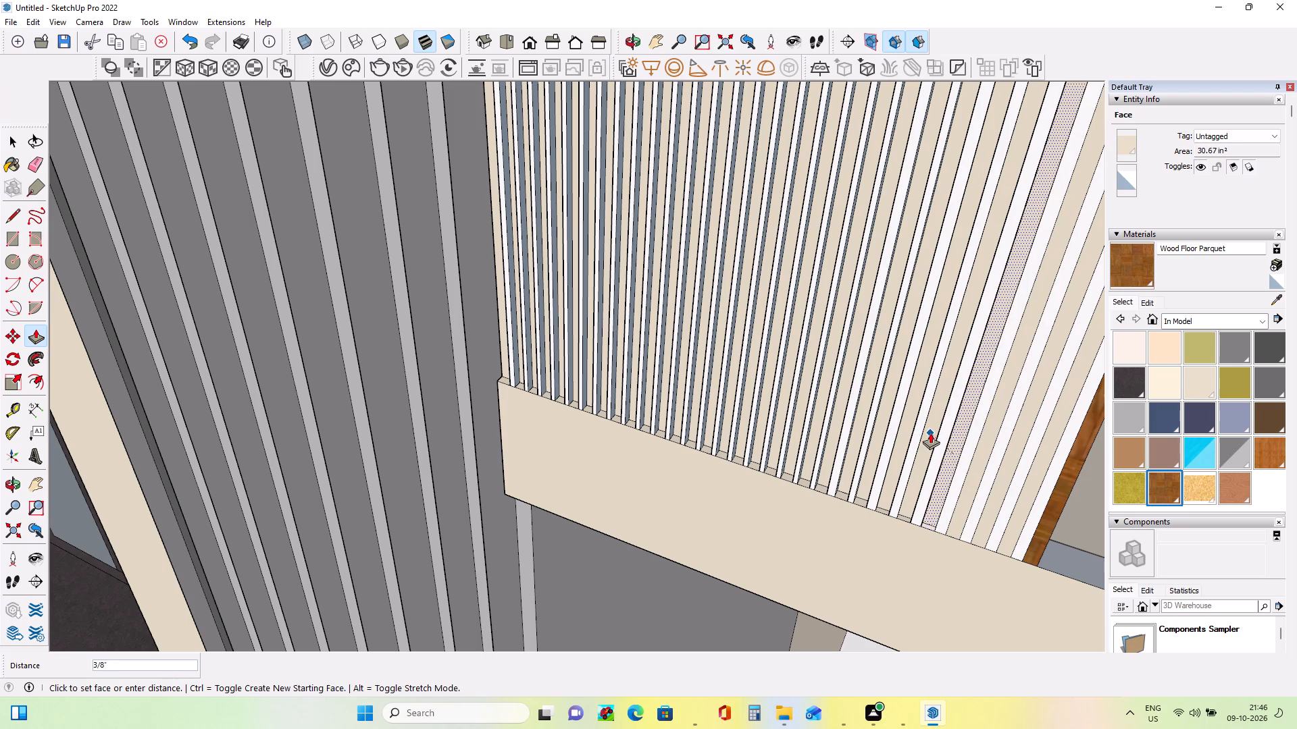
{"action": "left_click", "coordinate": [984, 468]}
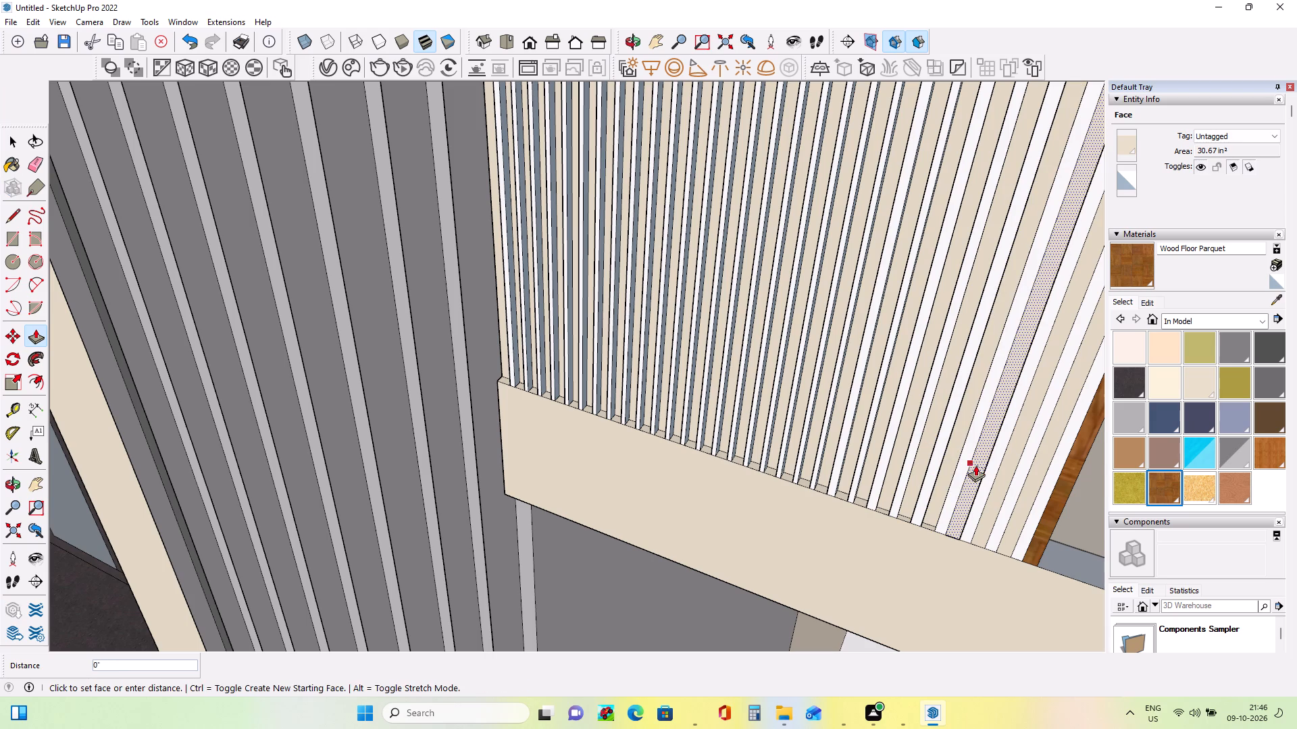
{"action": "left_click", "coordinate": [955, 456]}
Recess the last three cream strips, nearest the wood-finished end of the railing, by 3/8" with Push/Pull.
{"action": "scroll", "coordinate": [899, 394], "scroll_direction": "down", "scroll_amount": 4}
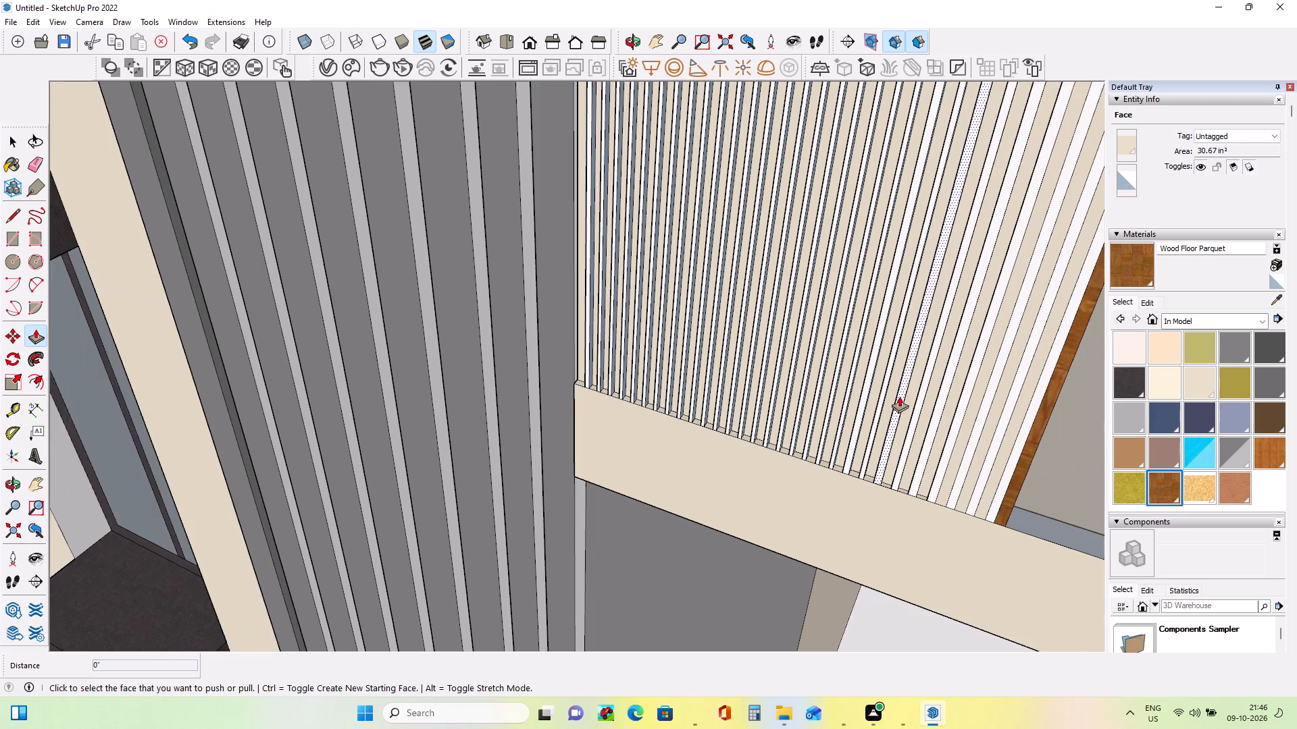
{"action": "scroll", "coordinate": [1007, 472], "scroll_direction": "up", "scroll_amount": 1}
{"action": "middle_click_drag", "start_coordinate": [1007, 463], "coordinate": [996, 400]}
{"action": "scroll", "coordinate": [961, 426], "scroll_direction": "up", "scroll_amount": 8}
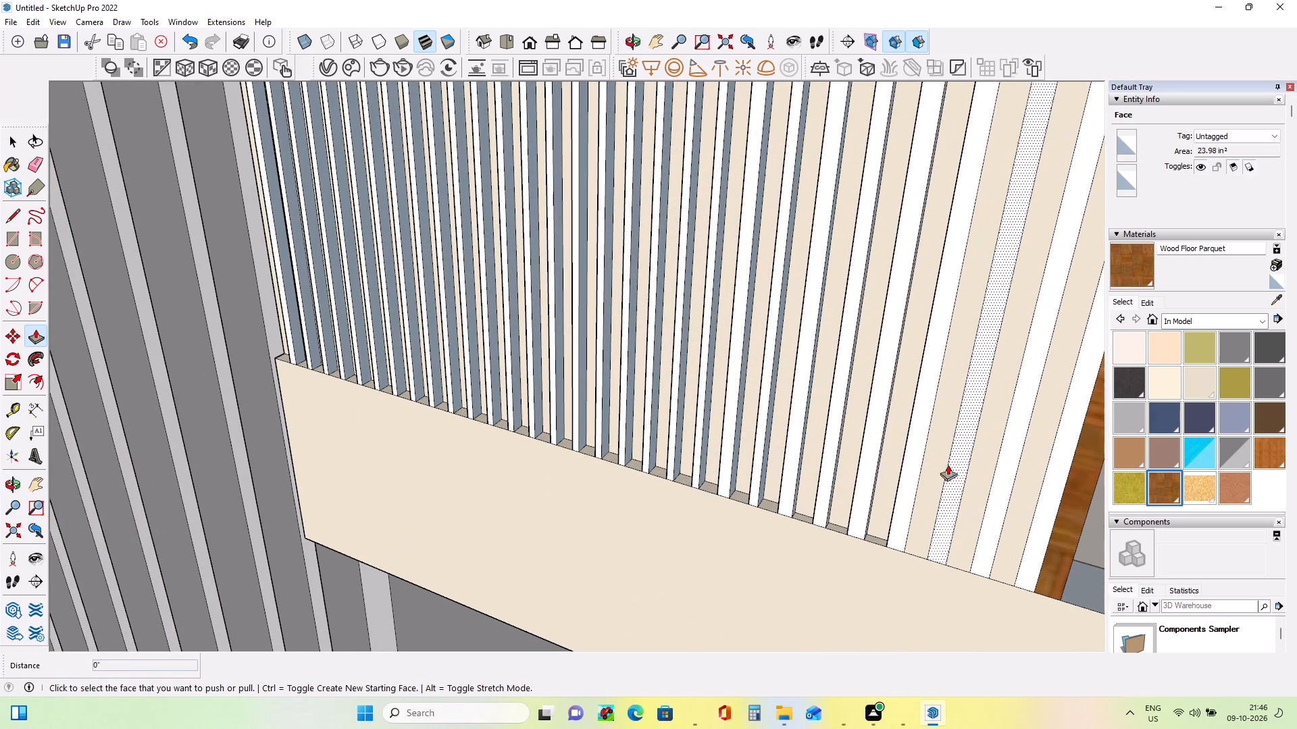
{"action": "left_click", "coordinate": [924, 503]}
{"action": "left_click", "coordinate": [890, 467]}
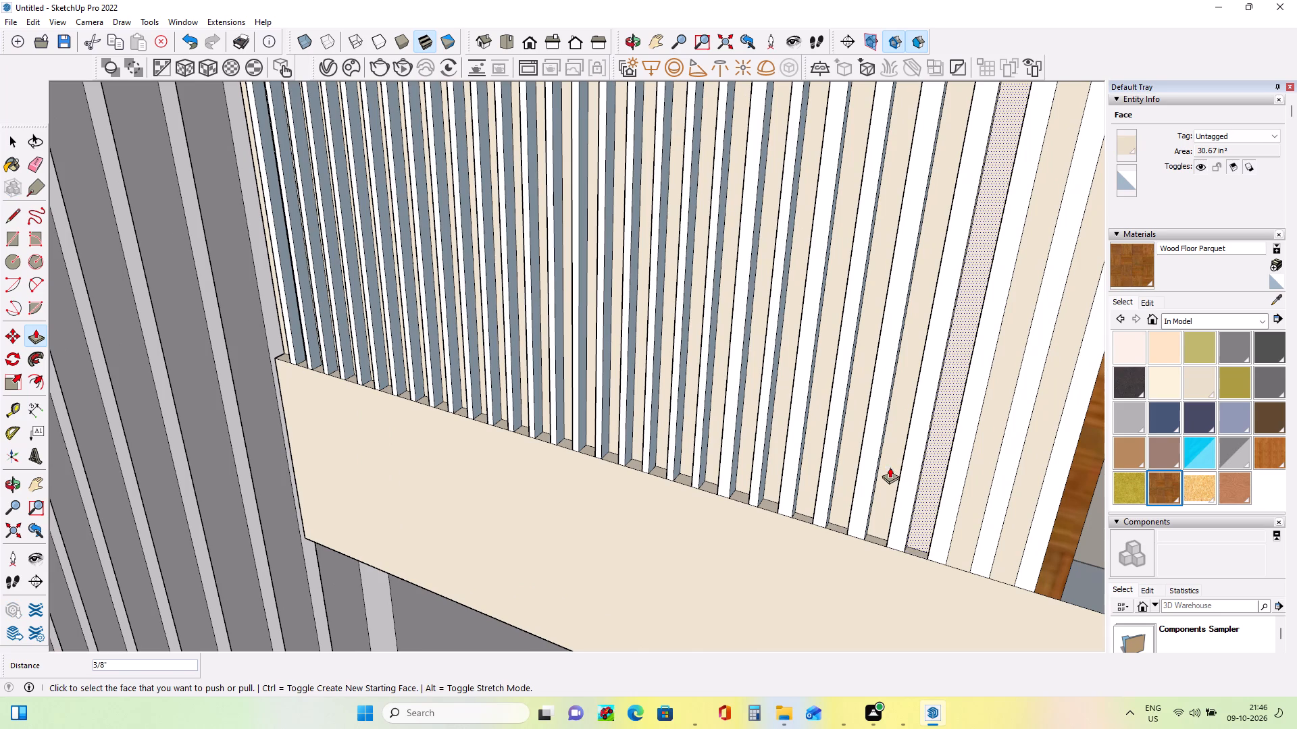
{"action": "left_click", "coordinate": [974, 514]}
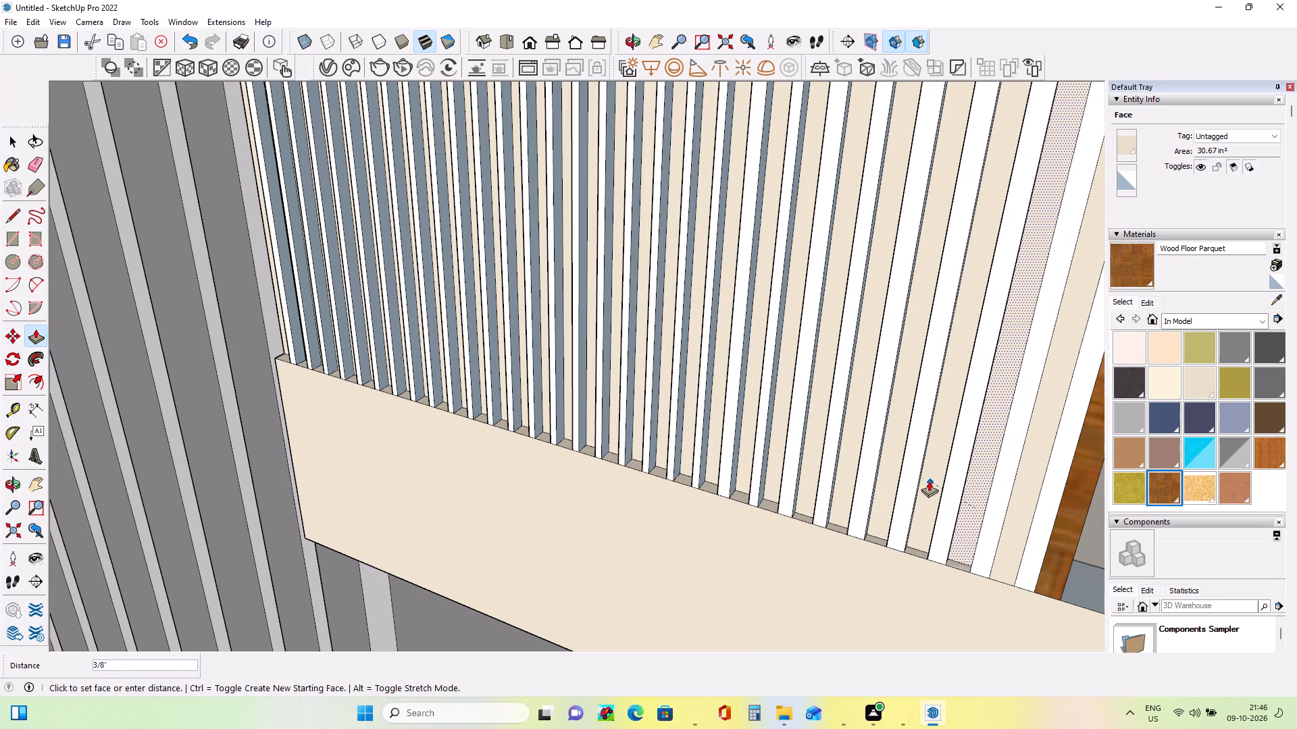
{"action": "left_click", "coordinate": [929, 481]}
{"action": "left_click", "coordinate": [1017, 515]}
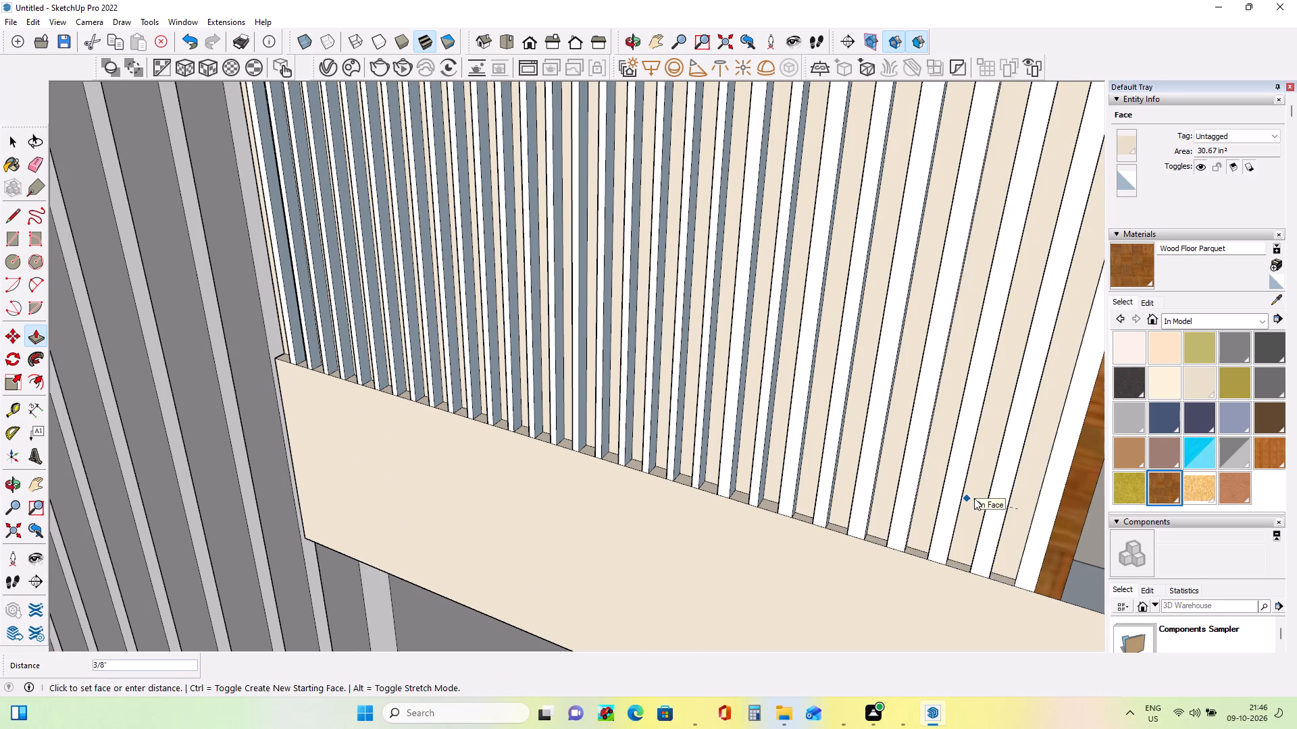
{"action": "left_click", "coordinate": [974, 498]}
{"action": "scroll", "coordinate": [1026, 541], "scroll_direction": "down", "scroll_amount": 2}
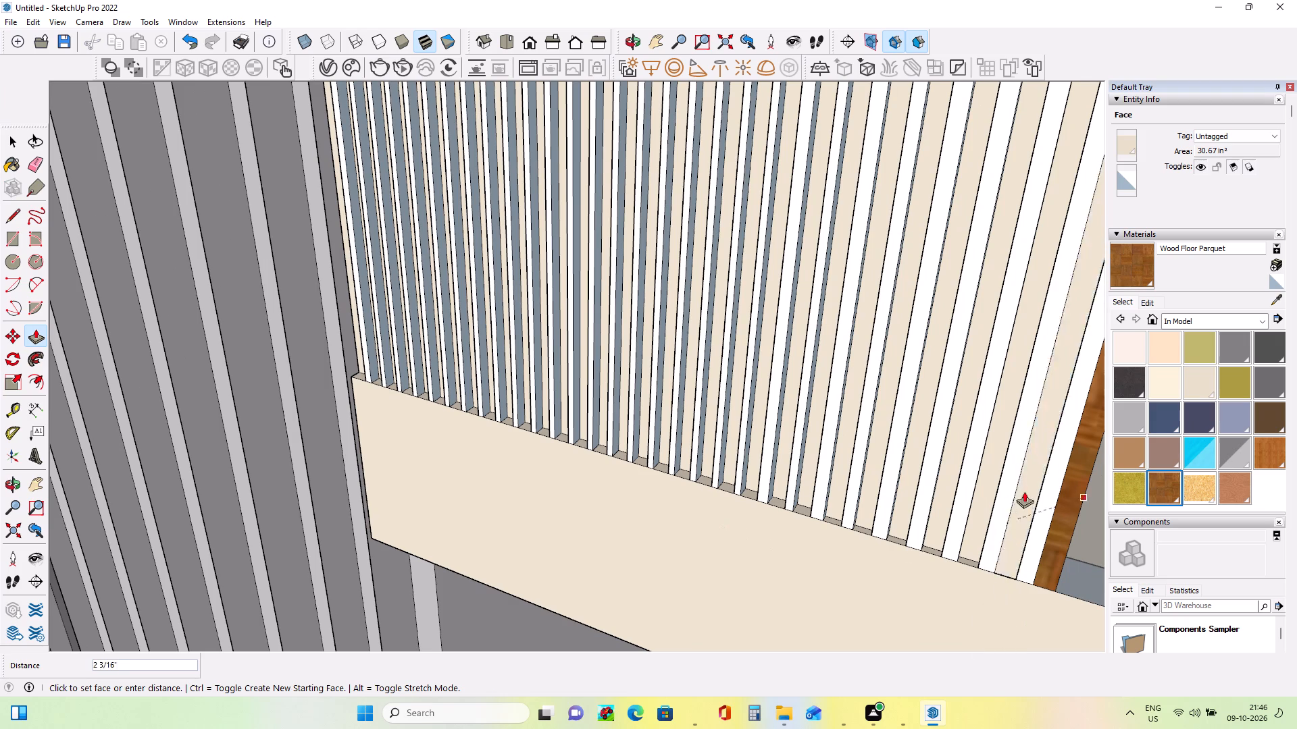
{"action": "left_click", "coordinate": [995, 468]}
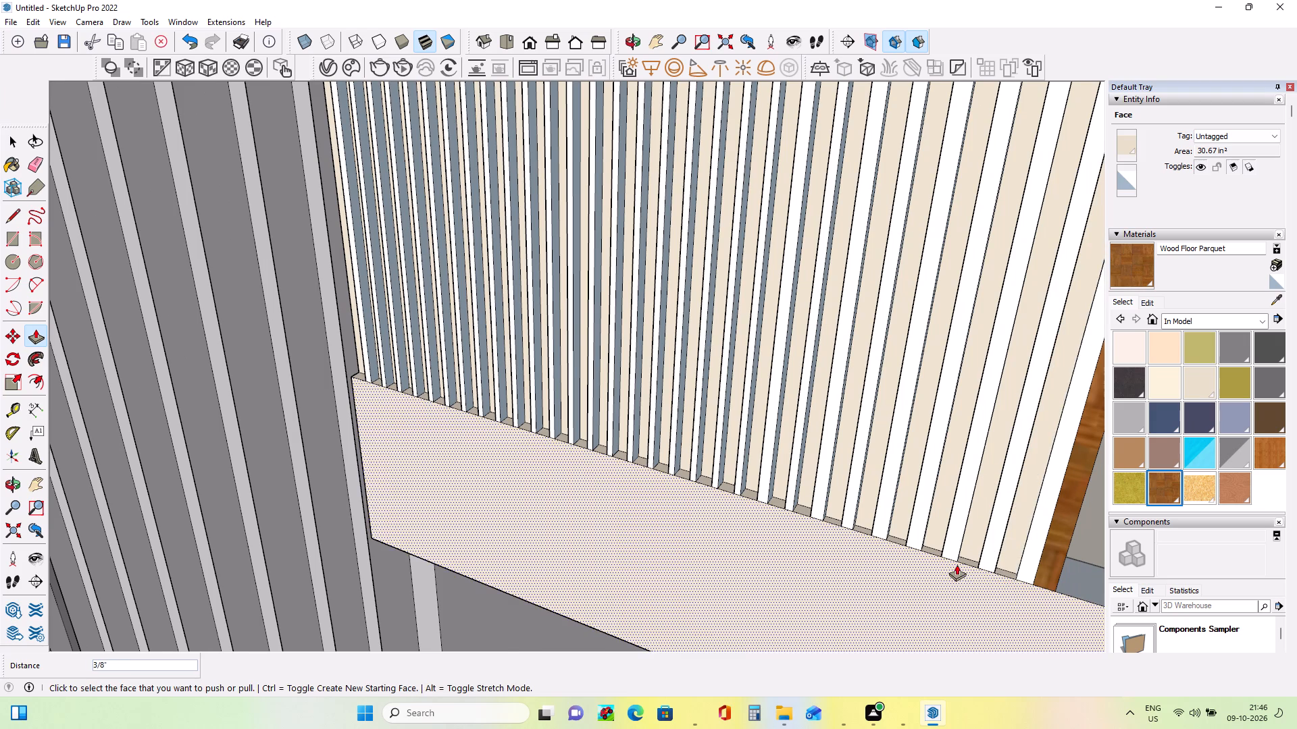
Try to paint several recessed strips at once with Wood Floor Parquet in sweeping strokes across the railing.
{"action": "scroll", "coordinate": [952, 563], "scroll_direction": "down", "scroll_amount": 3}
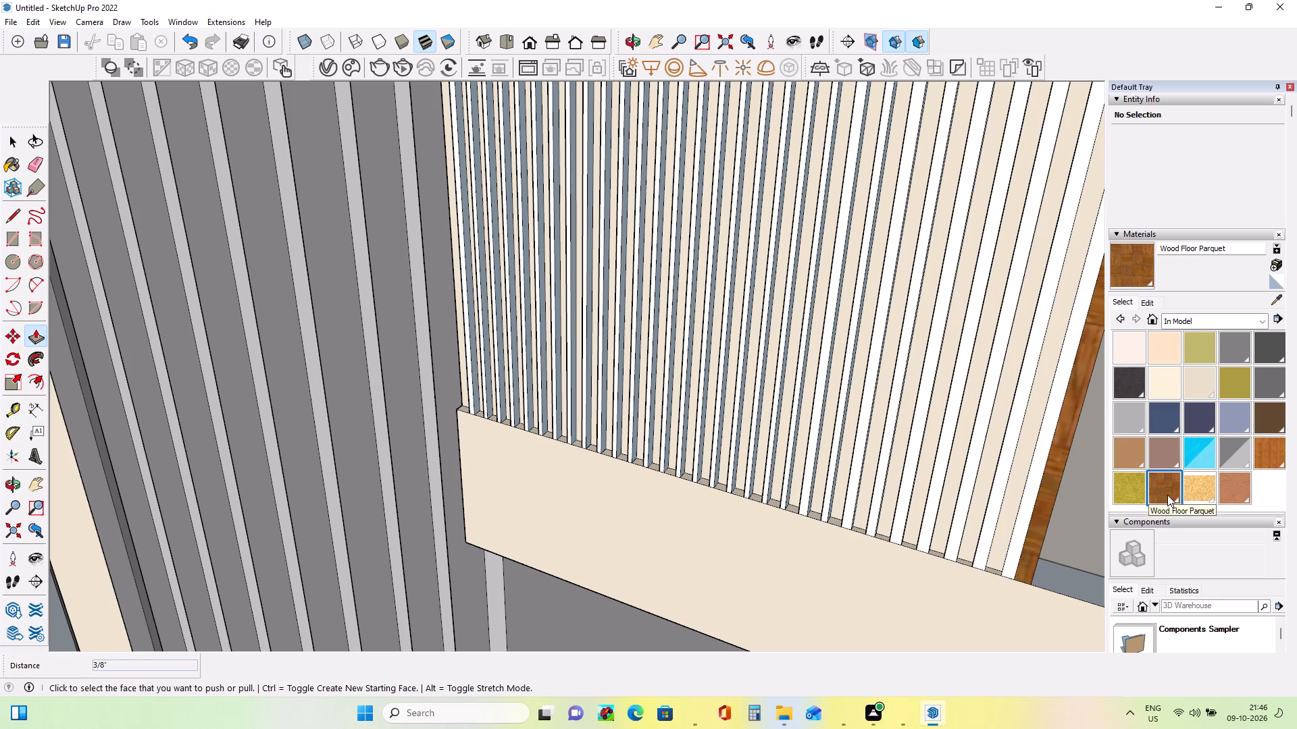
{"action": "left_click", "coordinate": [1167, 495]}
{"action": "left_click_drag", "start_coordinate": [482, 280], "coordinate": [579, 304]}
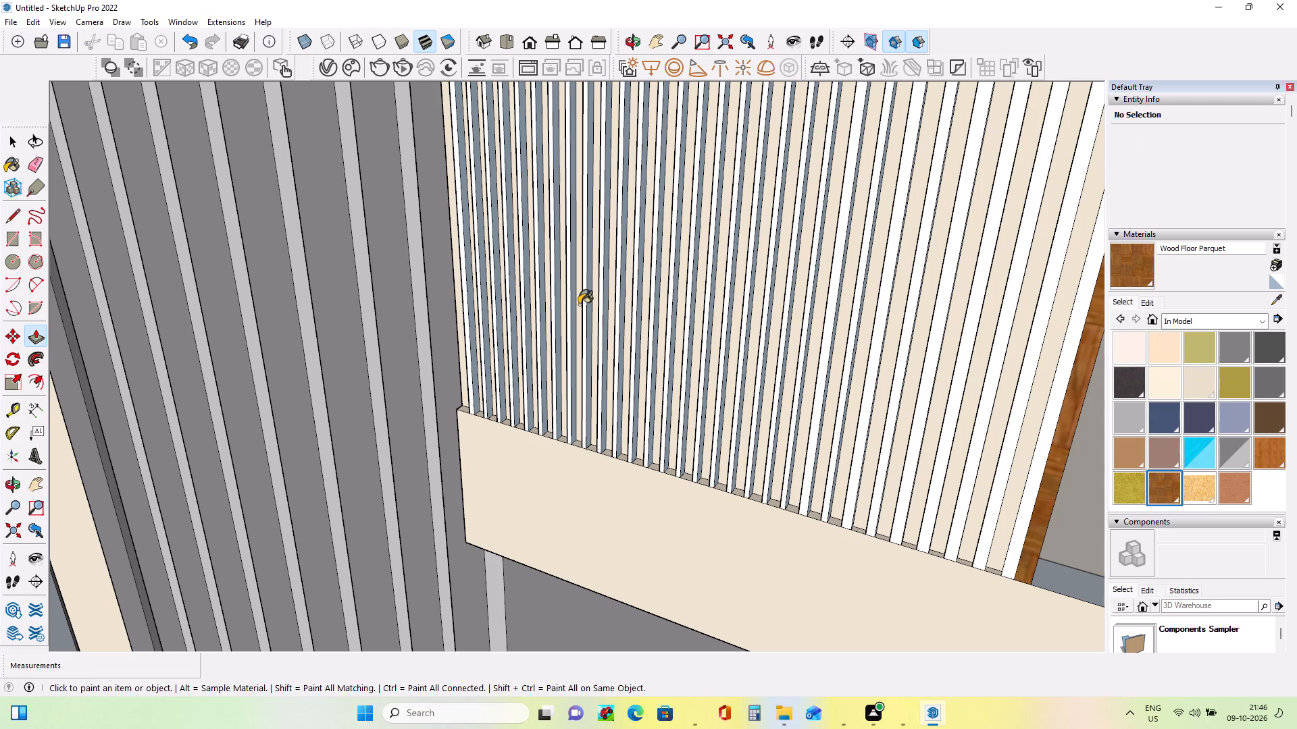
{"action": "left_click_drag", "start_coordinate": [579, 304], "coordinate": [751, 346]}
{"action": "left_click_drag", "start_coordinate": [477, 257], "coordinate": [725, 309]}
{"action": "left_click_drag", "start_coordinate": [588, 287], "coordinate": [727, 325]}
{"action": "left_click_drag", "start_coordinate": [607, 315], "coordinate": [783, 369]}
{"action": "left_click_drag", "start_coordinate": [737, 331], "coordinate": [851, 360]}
Paint the recessed strips and slat sides in the middle of the slatted railing with Wood Floor Parquet.
{"action": "left_click", "coordinate": [737, 350]}
{"action": "left_click", "coordinate": [741, 347]}
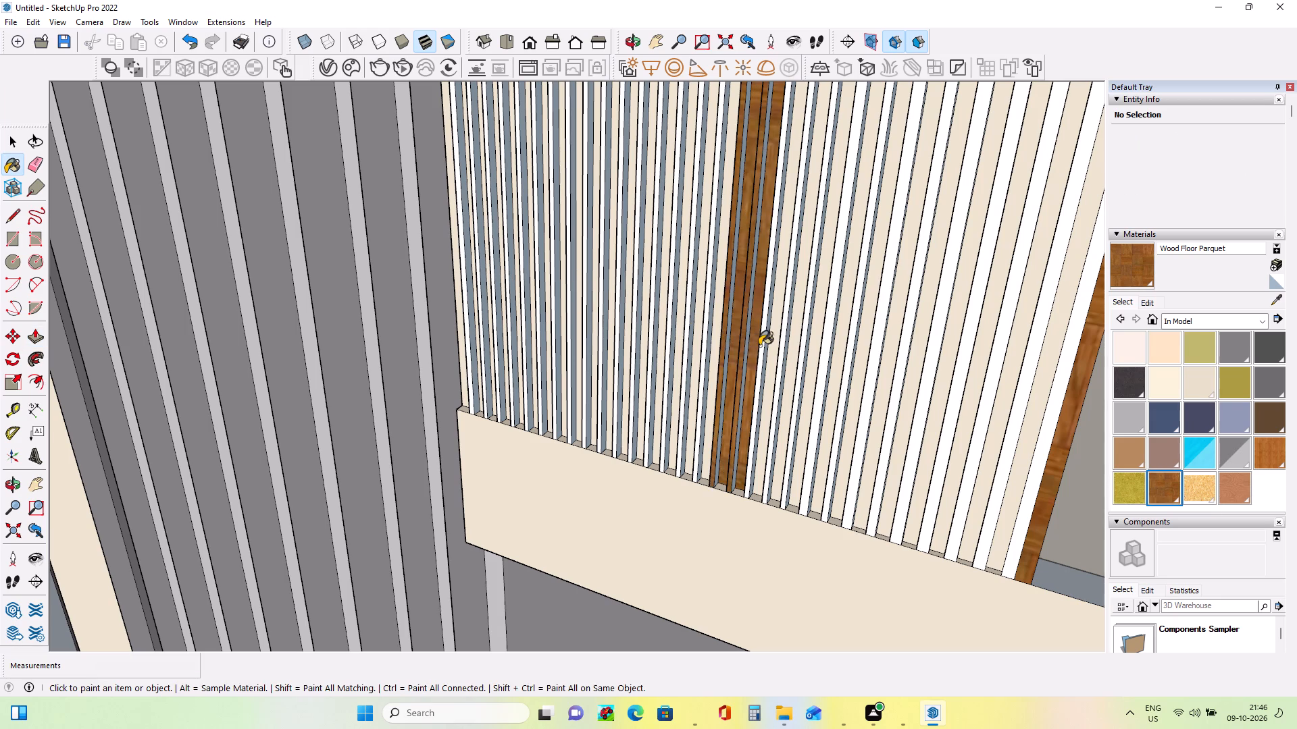
{"action": "left_click", "coordinate": [759, 346]}
{"action": "left_click", "coordinate": [776, 349]}
{"action": "left_click", "coordinate": [789, 352]}
{"action": "left_click", "coordinate": [802, 358]}
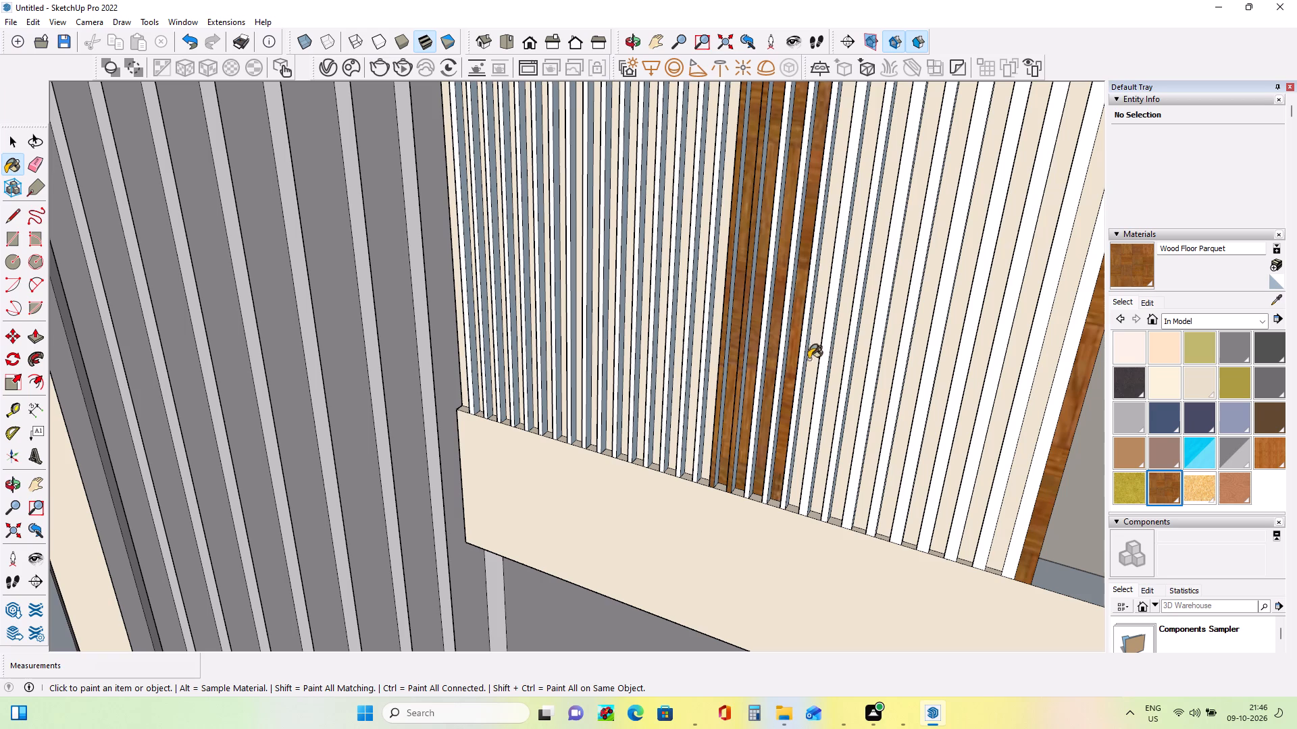
{"action": "left_click", "coordinate": [782, 357]}
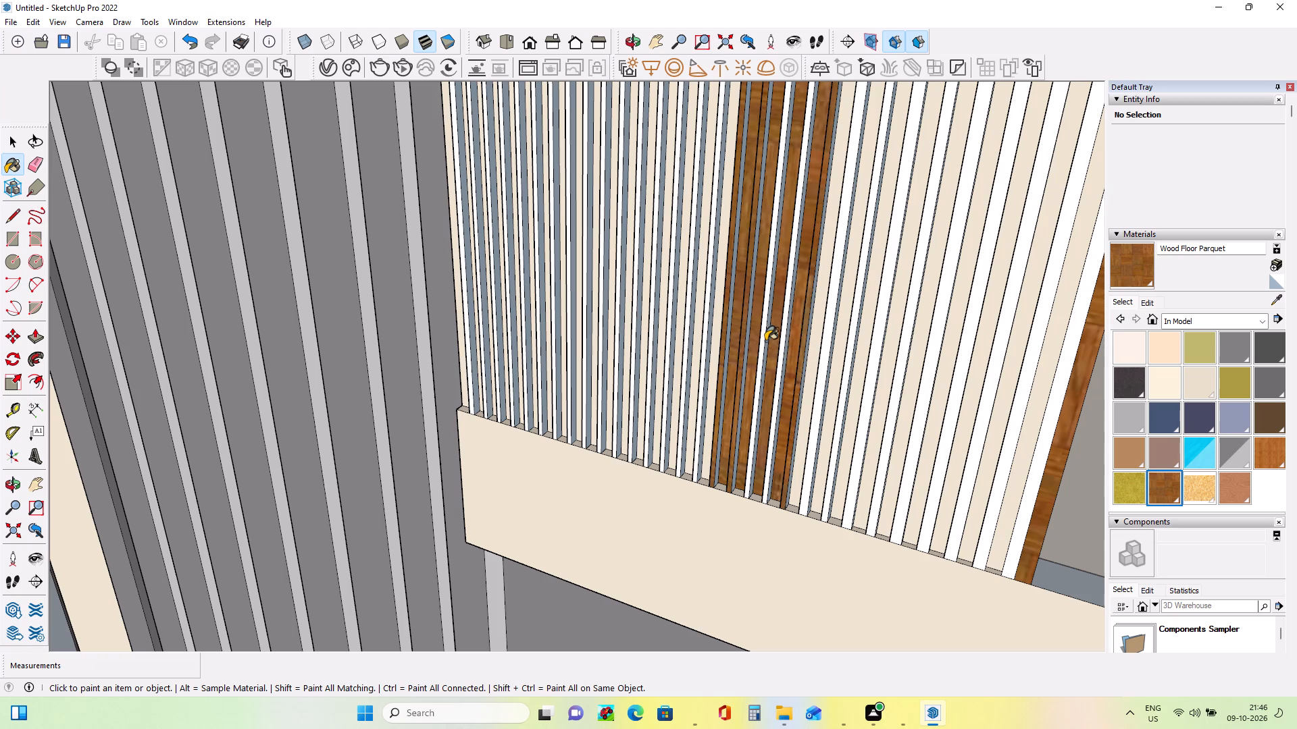
{"action": "left_click", "coordinate": [764, 340]}
{"action": "left_click", "coordinate": [820, 345]}
{"action": "left_click", "coordinate": [813, 348]}
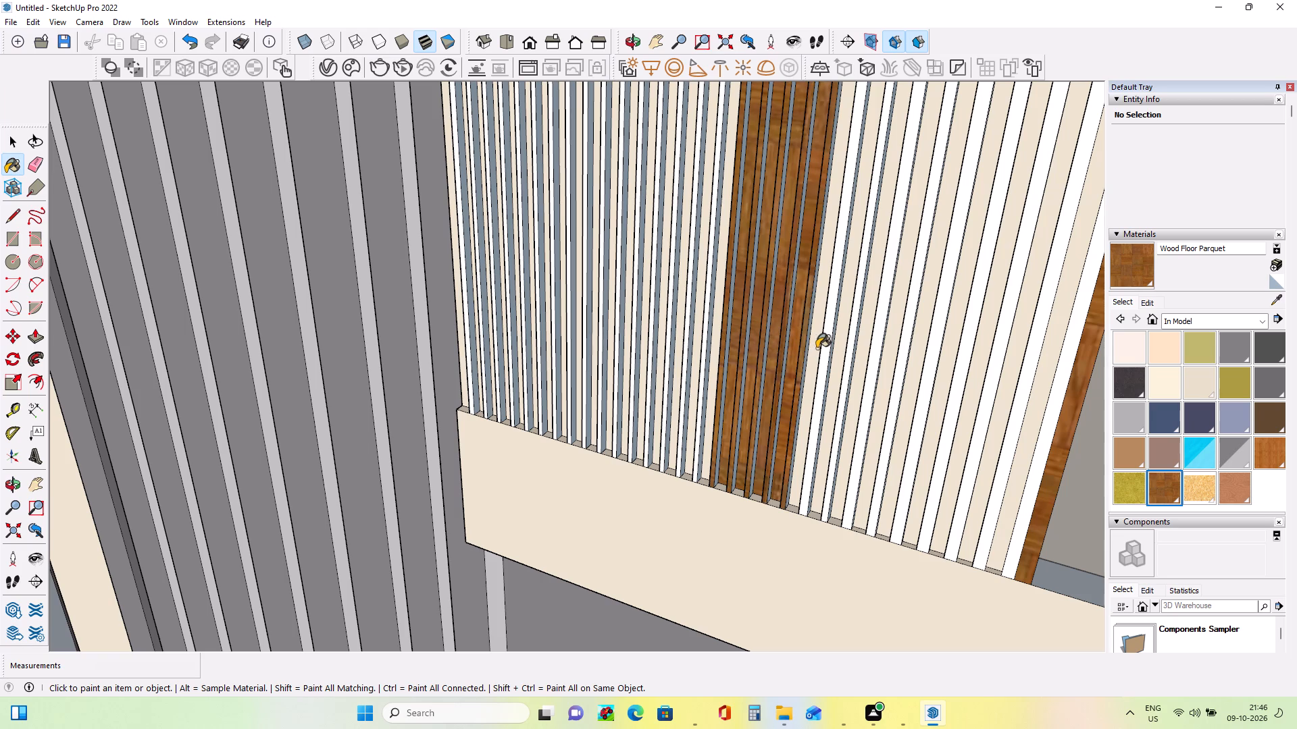
Continue Wood Floor Parquet over the following cream strips and white slat sides towards the railing's wood-finished end.
{"action": "left_click", "coordinate": [827, 350]}
{"action": "left_click", "coordinate": [838, 356]}
{"action": "left_click", "coordinate": [847, 358]}
{"action": "left_click", "coordinate": [865, 364]}
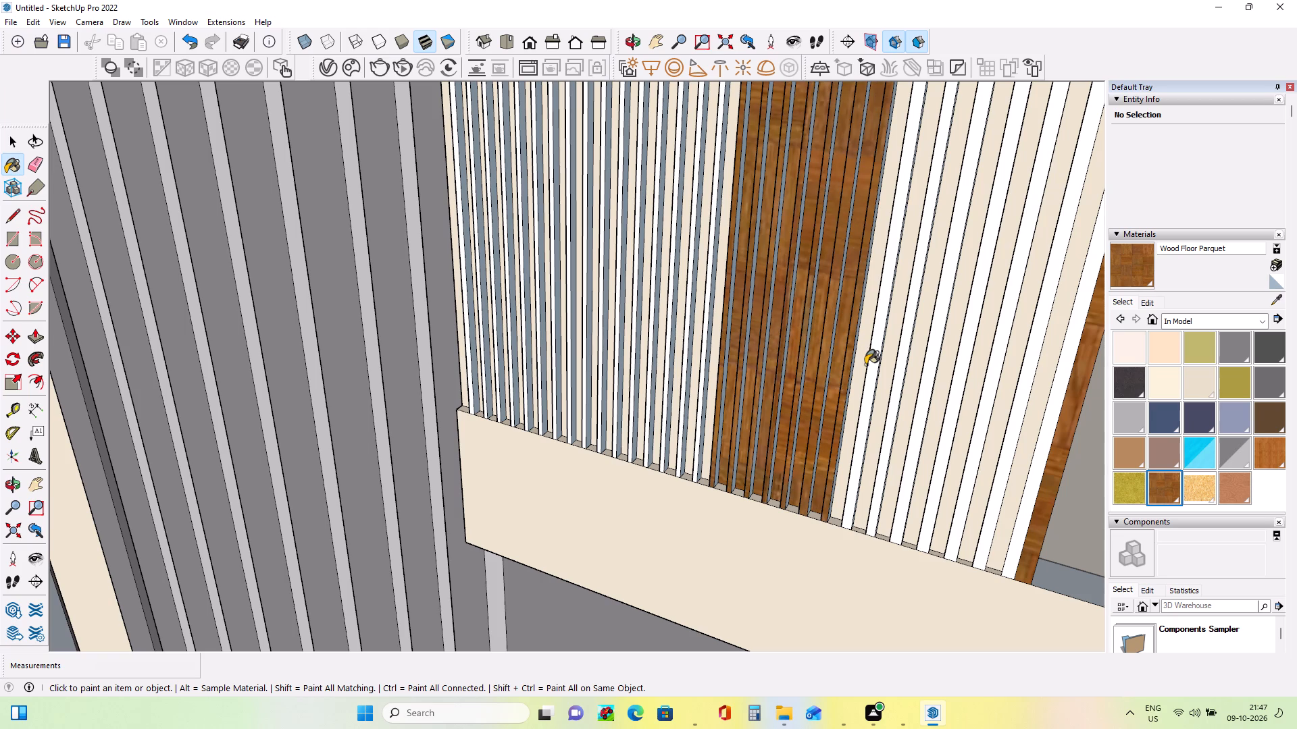
{"action": "left_click", "coordinate": [875, 366]}
{"action": "left_click", "coordinate": [894, 364]}
{"action": "left_click", "coordinate": [904, 365]}
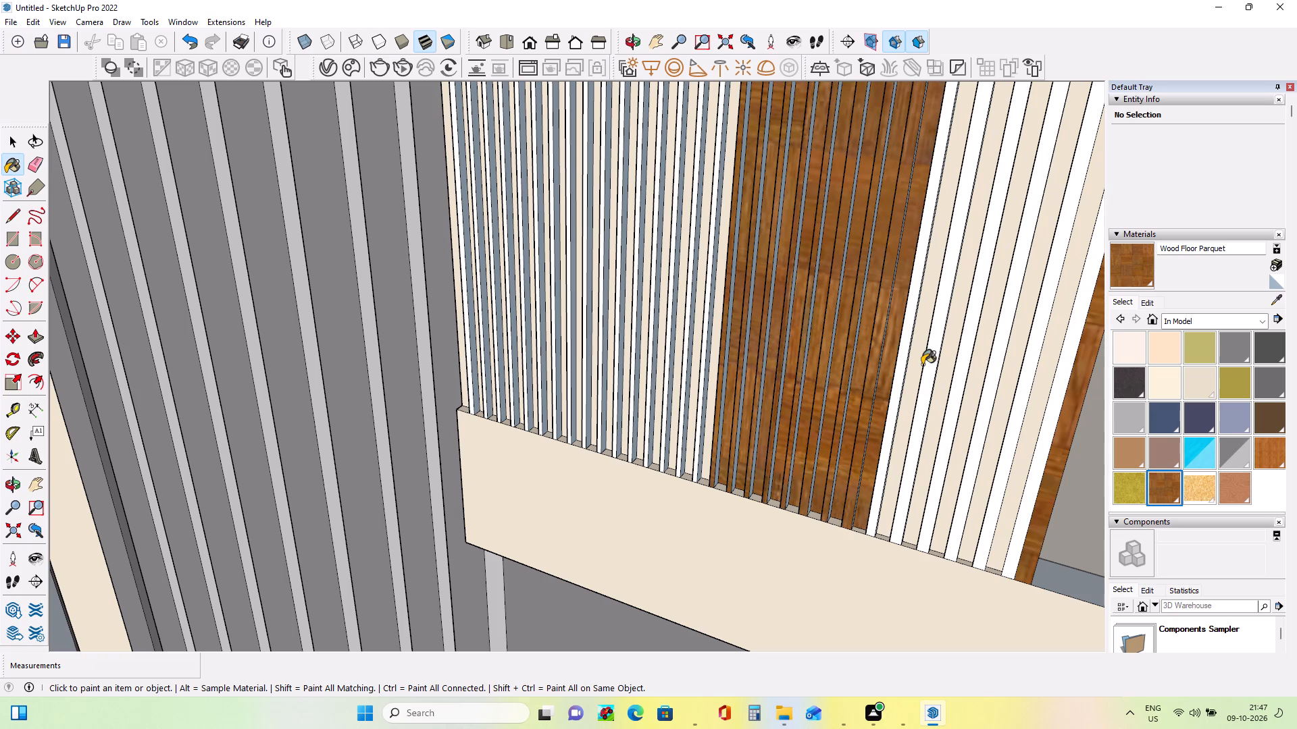
{"action": "left_click", "coordinate": [922, 364]}
{"action": "left_click", "coordinate": [936, 364]}
{"action": "left_click", "coordinate": [942, 365]}
{"action": "left_click", "coordinate": [967, 377]}
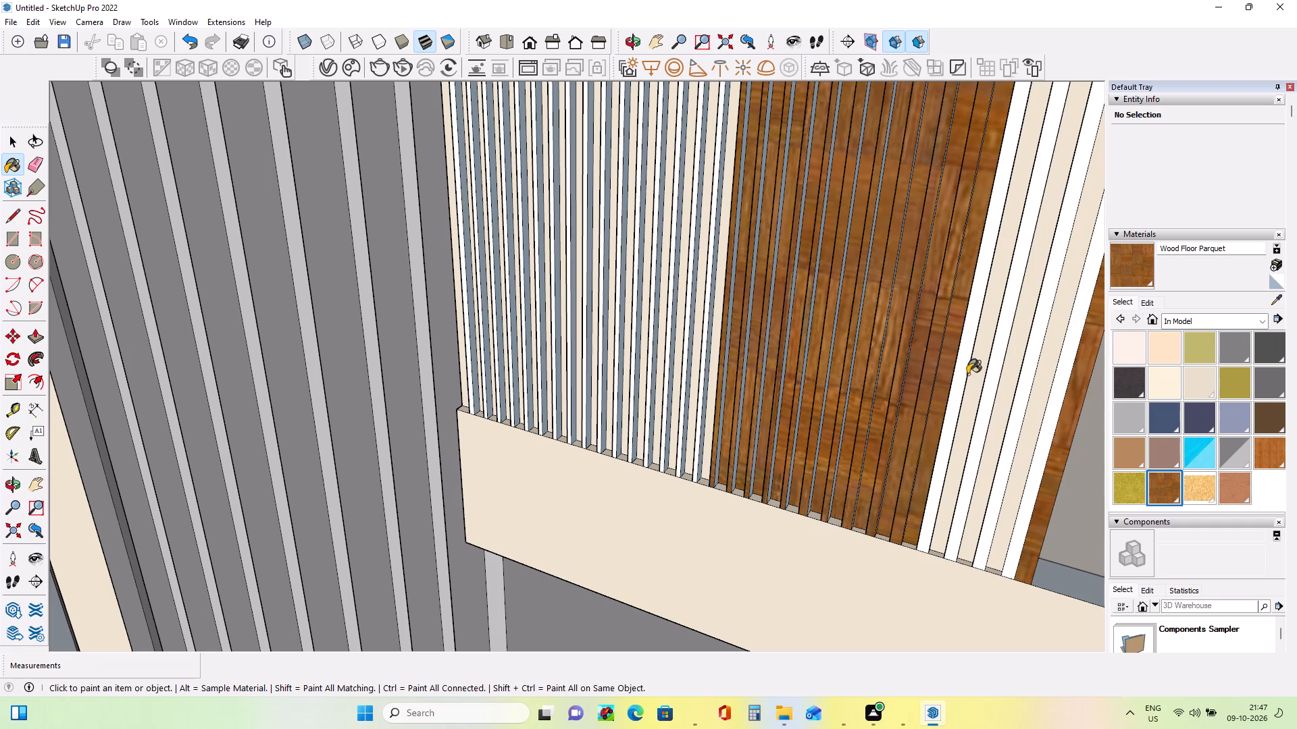
Paint the last cream strips and white slat sides up to the wood-finished end with Wood Floor Parquet.
{"action": "left_click", "coordinate": [957, 371]}
{"action": "left_click", "coordinate": [977, 387]}
{"action": "left_click", "coordinate": [985, 389]}
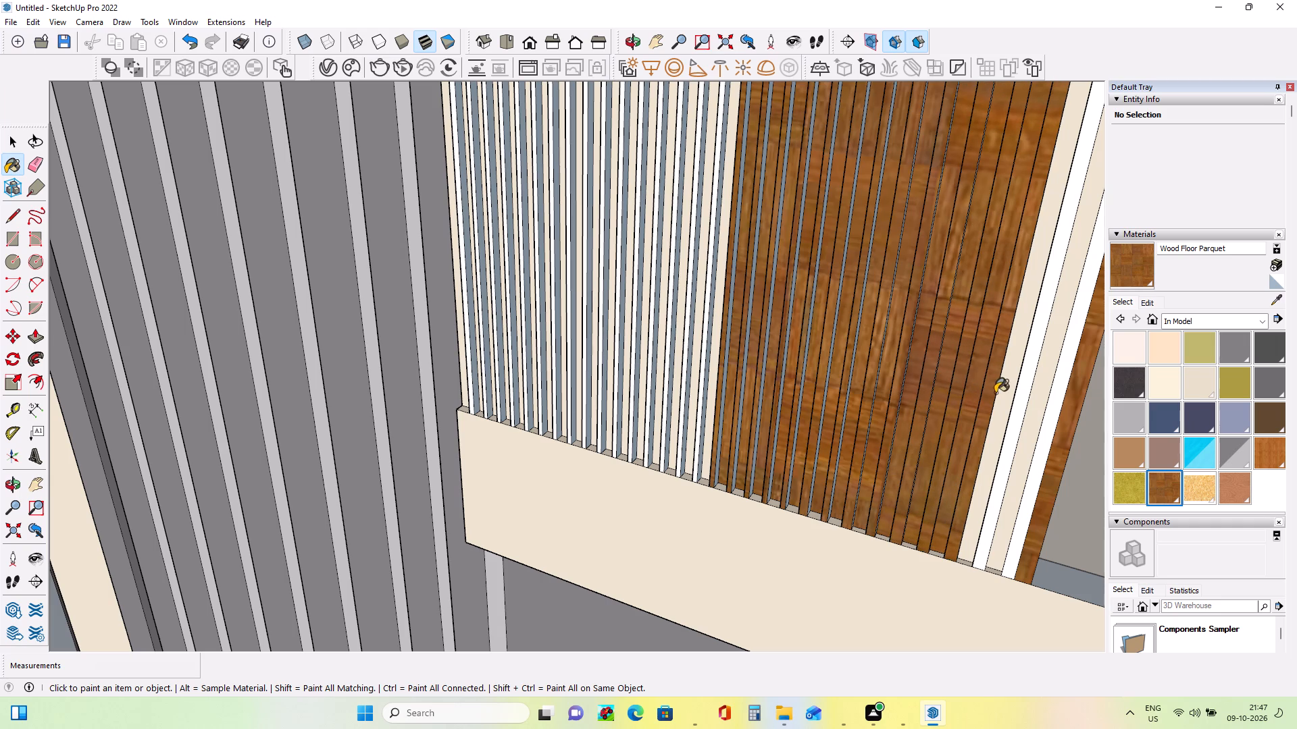
{"action": "left_click", "coordinate": [995, 393]}
{"action": "left_click", "coordinate": [1009, 397]}
{"action": "left_click", "coordinate": [1015, 402]}
{"action": "left_click", "coordinate": [1034, 414]}
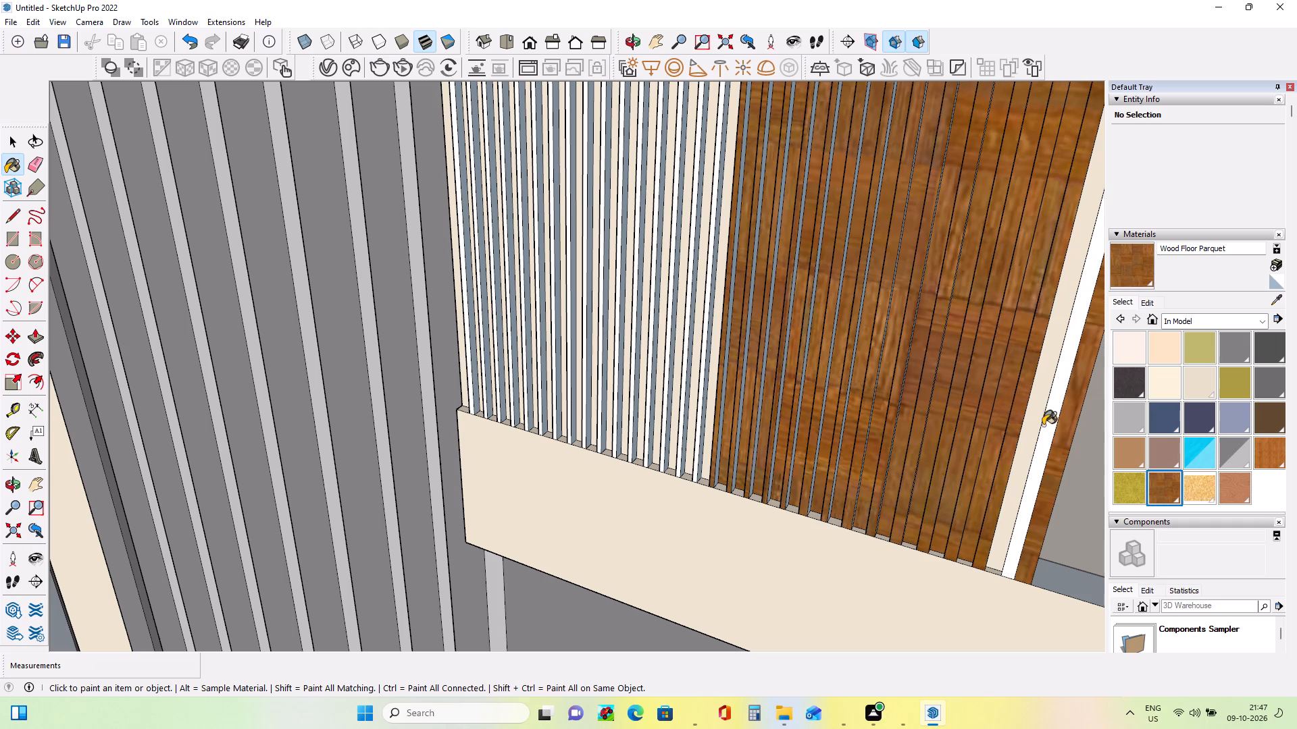
{"action": "left_click", "coordinate": [1044, 427]}
Try to paint several unpainted strips on the fluted-wall side at once with sweeping strokes of Wood Floor Parquet.
{"action": "left_click_drag", "start_coordinate": [488, 262], "coordinate": [630, 309]}
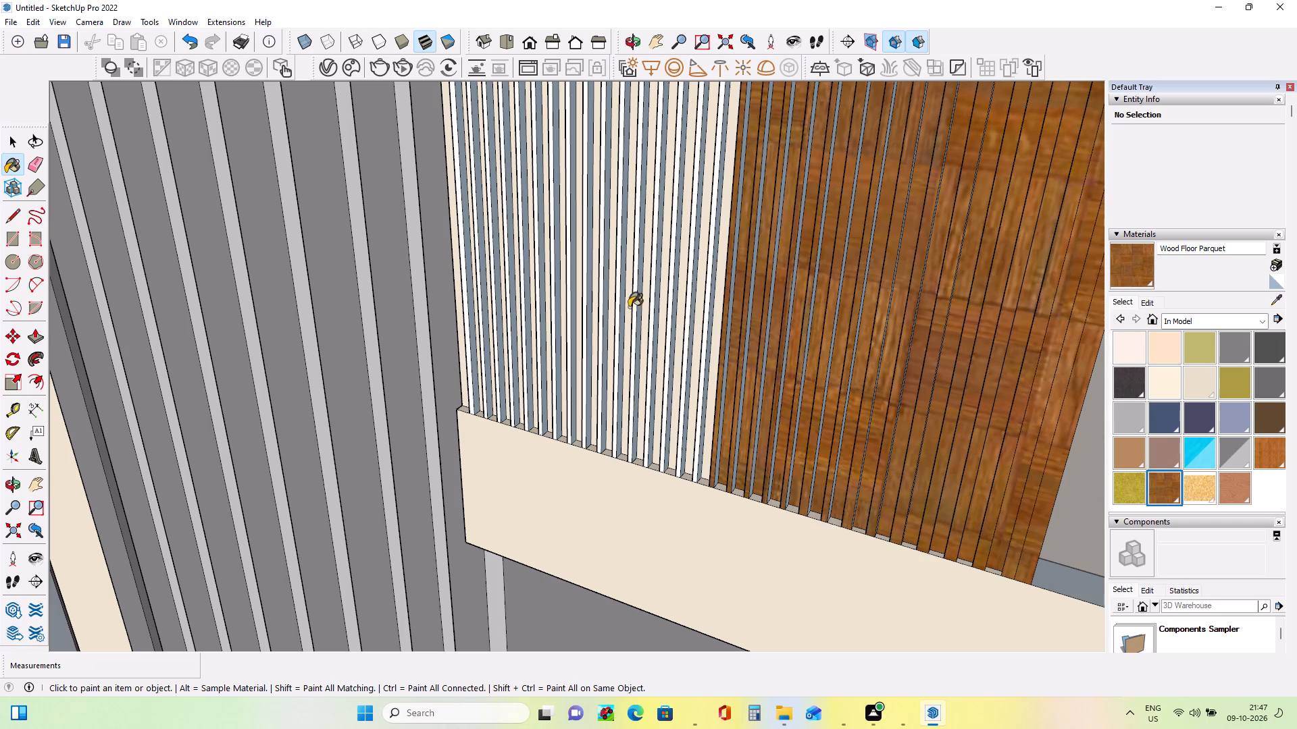
{"action": "left_click_drag", "start_coordinate": [499, 252], "coordinate": [630, 313]}
{"action": "left_click_drag", "start_coordinate": [546, 292], "coordinate": [609, 317]}
{"action": "left_click_drag", "start_coordinate": [428, 261], "coordinate": [566, 321]}
{"action": "left_click_drag", "start_coordinate": [577, 313], "coordinate": [629, 335]}
{"action": "left_click_drag", "start_coordinate": [662, 331], "coordinate": [628, 313]}
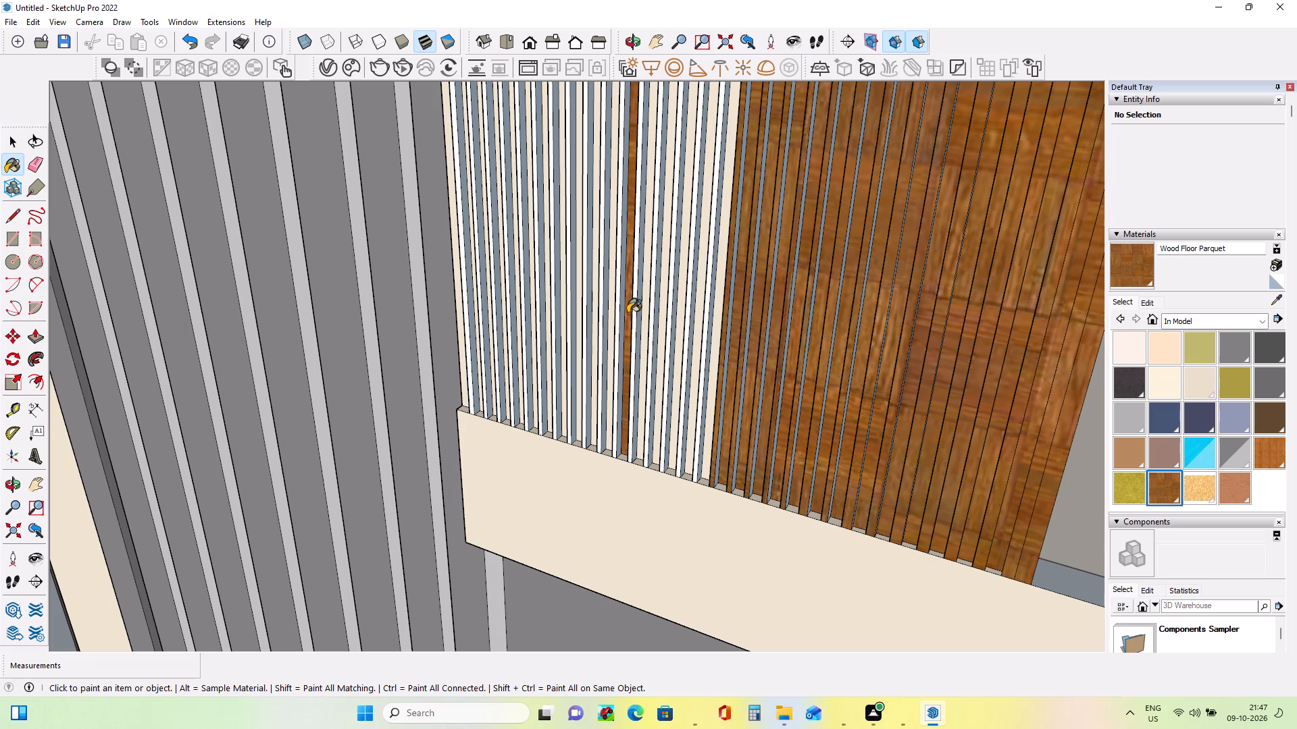
{"action": "left_click_drag", "start_coordinate": [628, 313], "coordinate": [587, 292]}
{"action": "left_click_drag", "start_coordinate": [692, 319], "coordinate": [721, 329]}
Paint the cream strips between the isolated wood strip and the large wood-finished area with Wood Floor Parquet.
{"action": "left_click", "coordinate": [648, 315]}
{"action": "left_click", "coordinate": [657, 319]}
{"action": "left_click", "coordinate": [663, 319]}
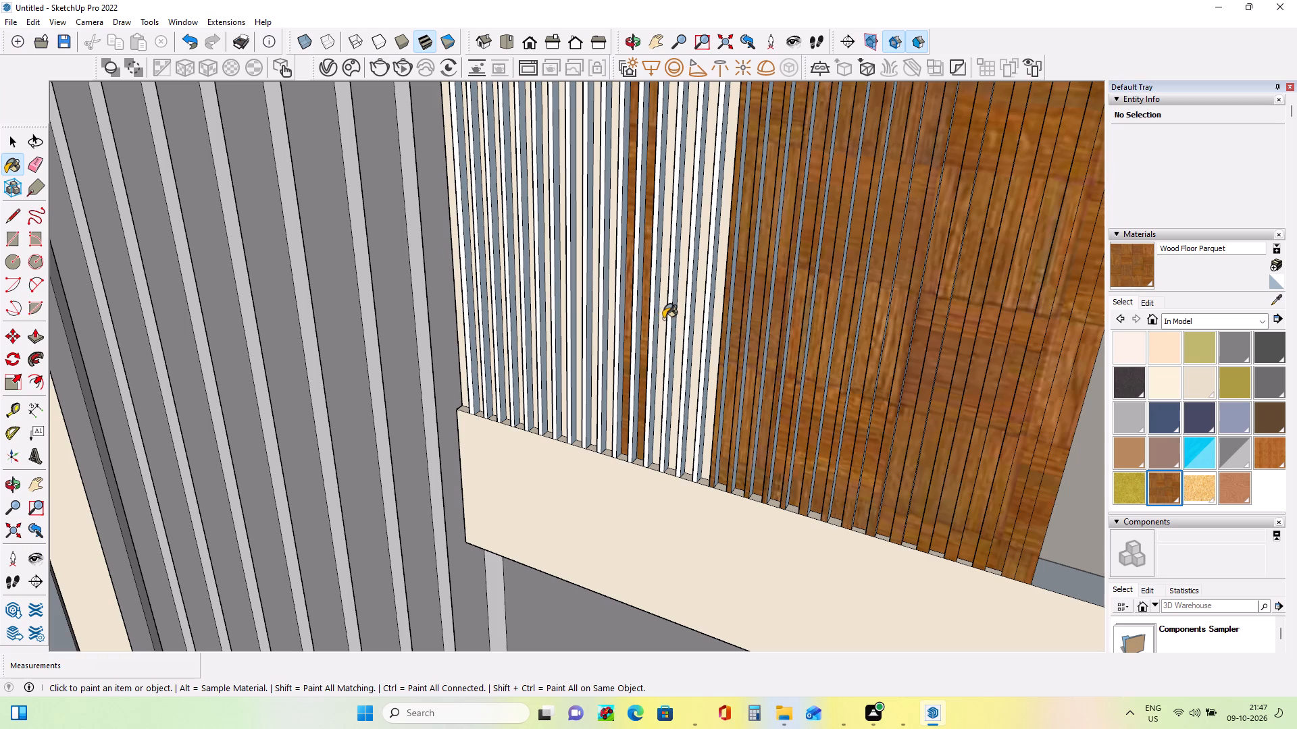
{"action": "left_click", "coordinate": [671, 321]}
{"action": "left_click", "coordinate": [683, 327]}
{"action": "double_click", "coordinate": [694, 325]}
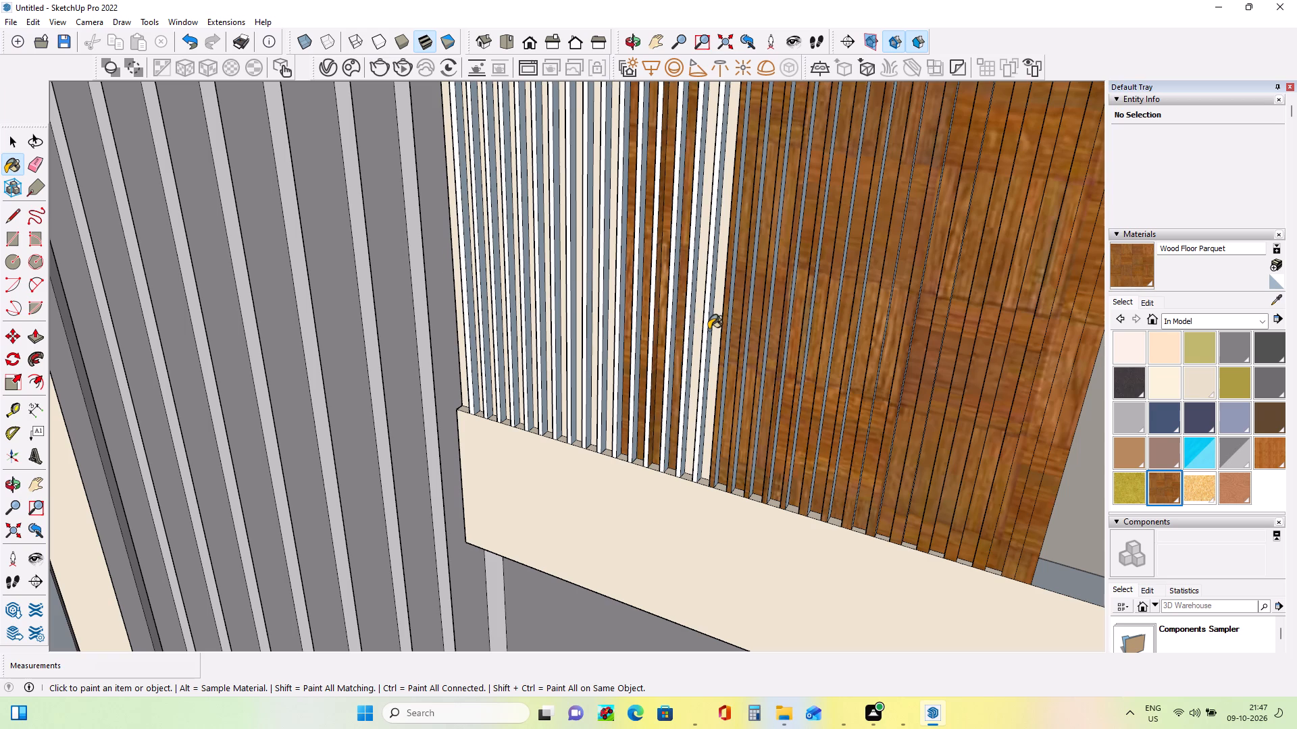
{"action": "left_click", "coordinate": [710, 329]}
Paint the white slat sides remaining between those wood strips with Wood Floor Parquet.
{"action": "scroll", "coordinate": [709, 317], "scroll_direction": "up", "scroll_amount": 4}
{"action": "left_click", "coordinate": [719, 317]}
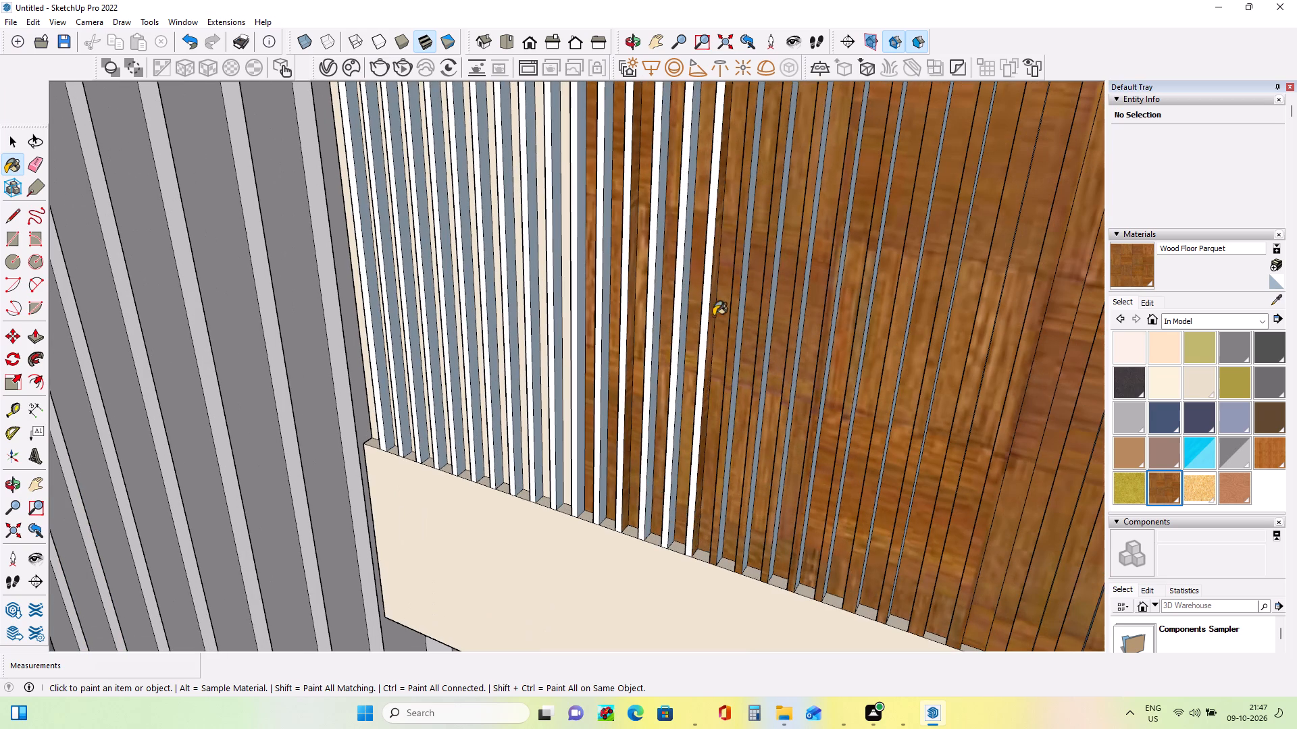
{"action": "left_click", "coordinate": [704, 306]}
{"action": "left_click", "coordinate": [679, 293]}
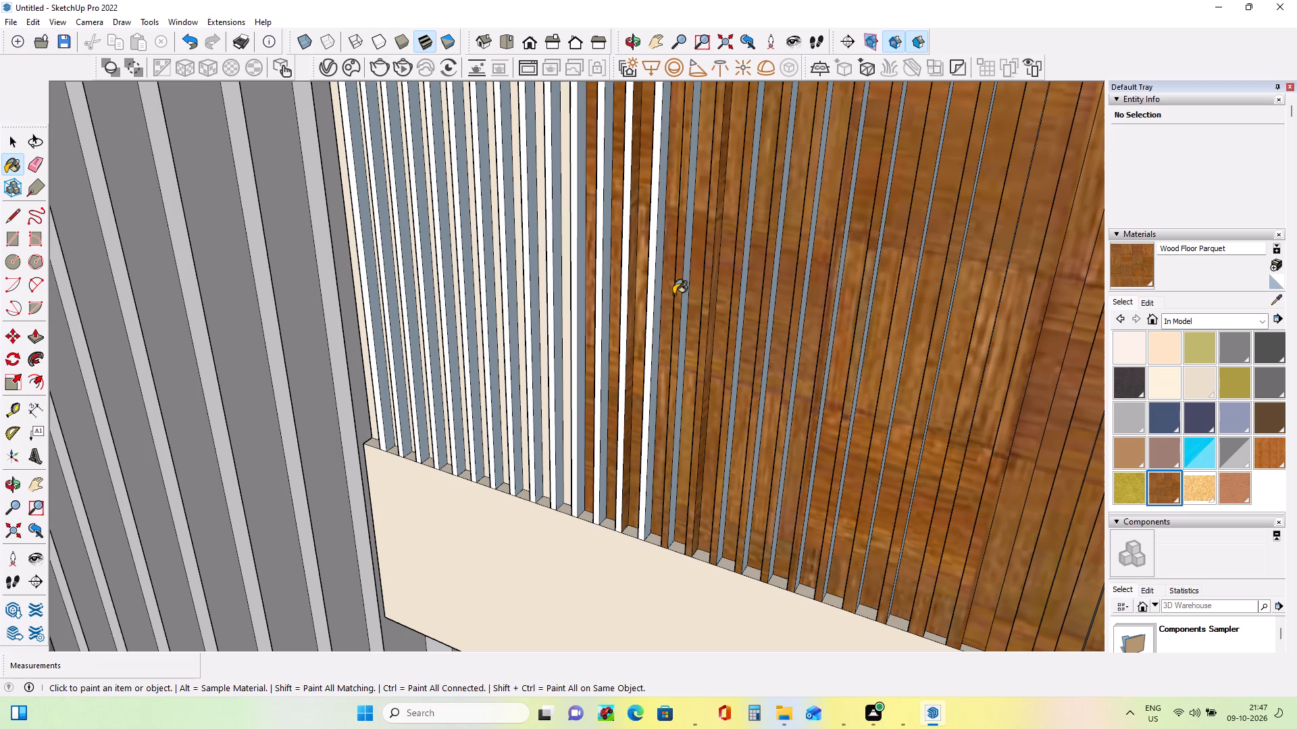
{"action": "left_click", "coordinate": [648, 276]}
{"action": "left_click", "coordinate": [650, 278]}
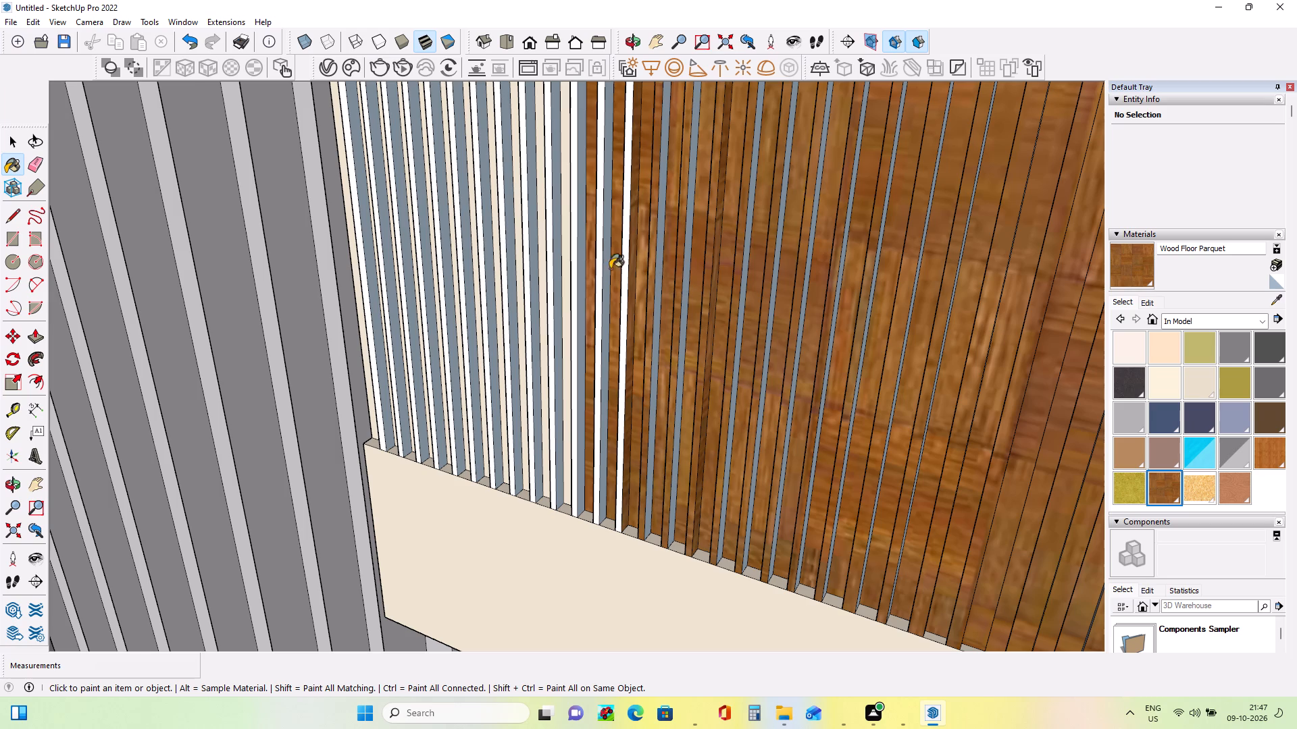
{"action": "left_click", "coordinate": [626, 279]}
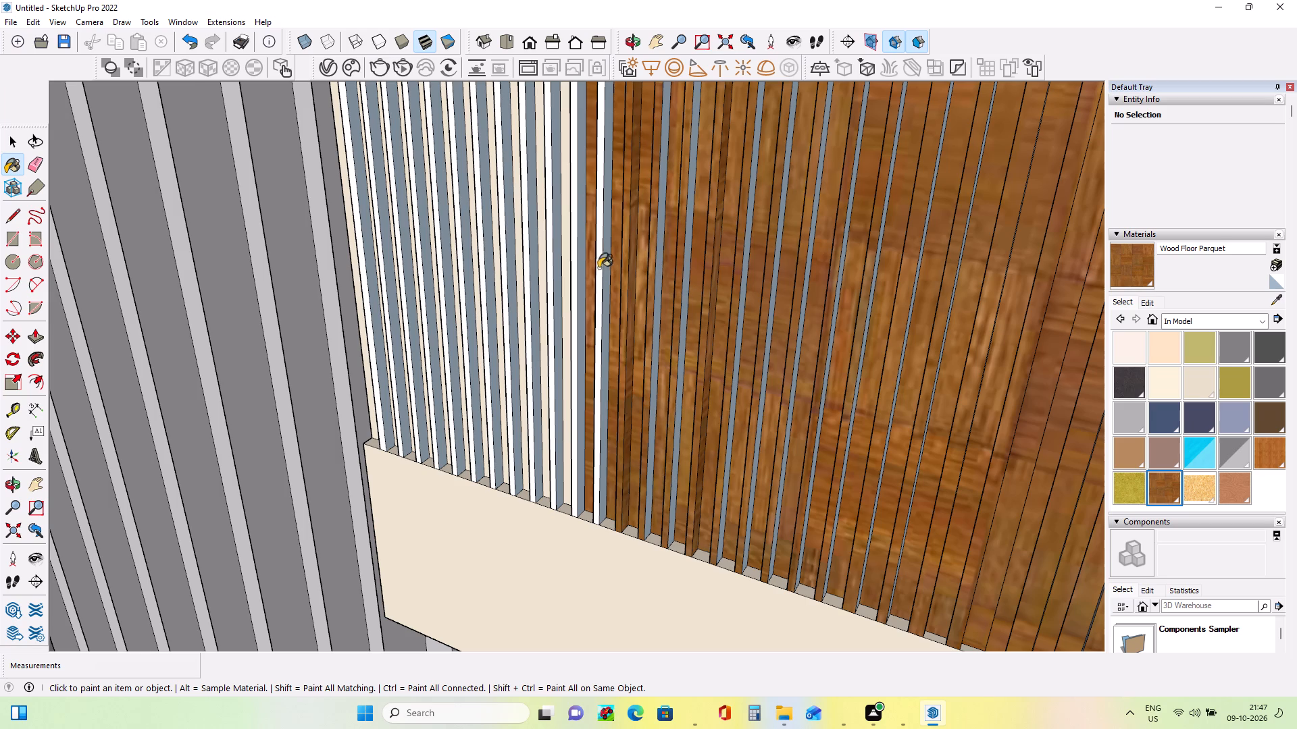
{"action": "left_click", "coordinate": [601, 270]}
Apply Wood Floor Parquet to the next cream strips and white slat sides, working towards the fluted wall.
{"action": "left_click", "coordinate": [578, 270]}
{"action": "left_click", "coordinate": [571, 266]}
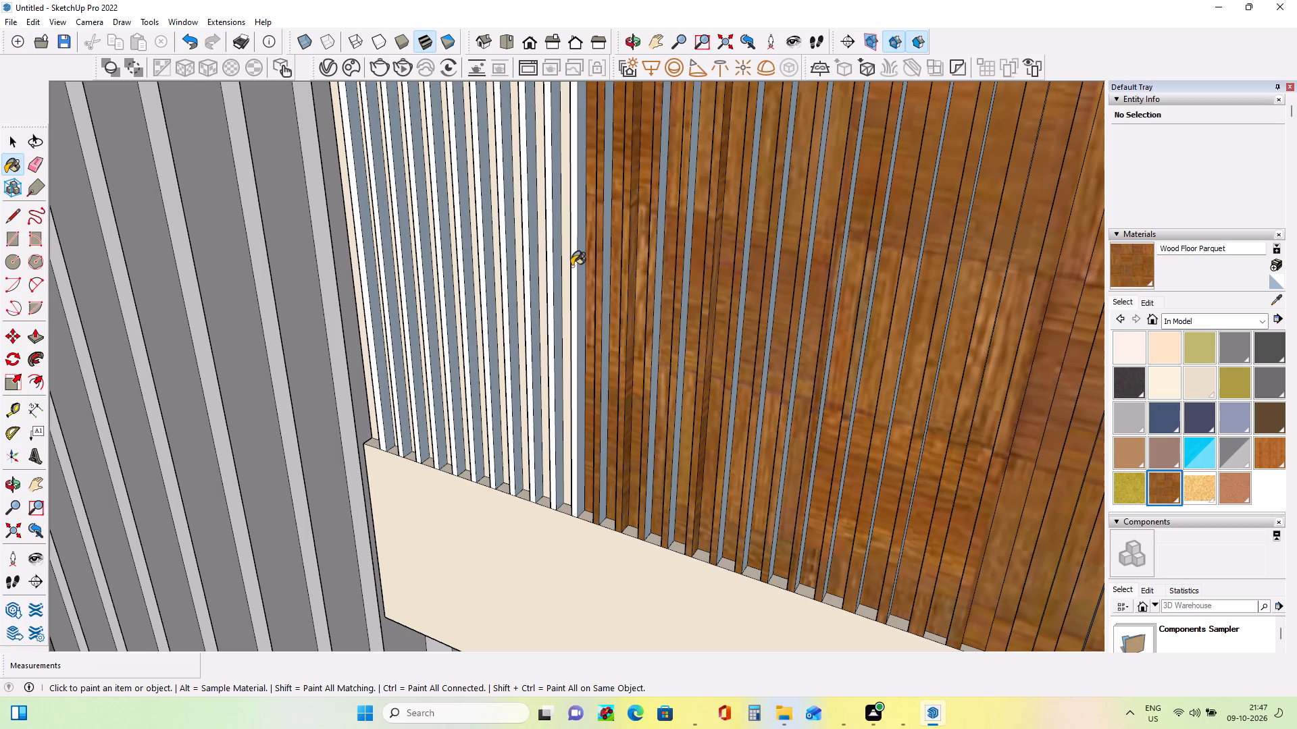
{"action": "left_click", "coordinate": [568, 261]}
{"action": "left_click", "coordinate": [548, 246]}
{"action": "left_click", "coordinate": [573, 263]}
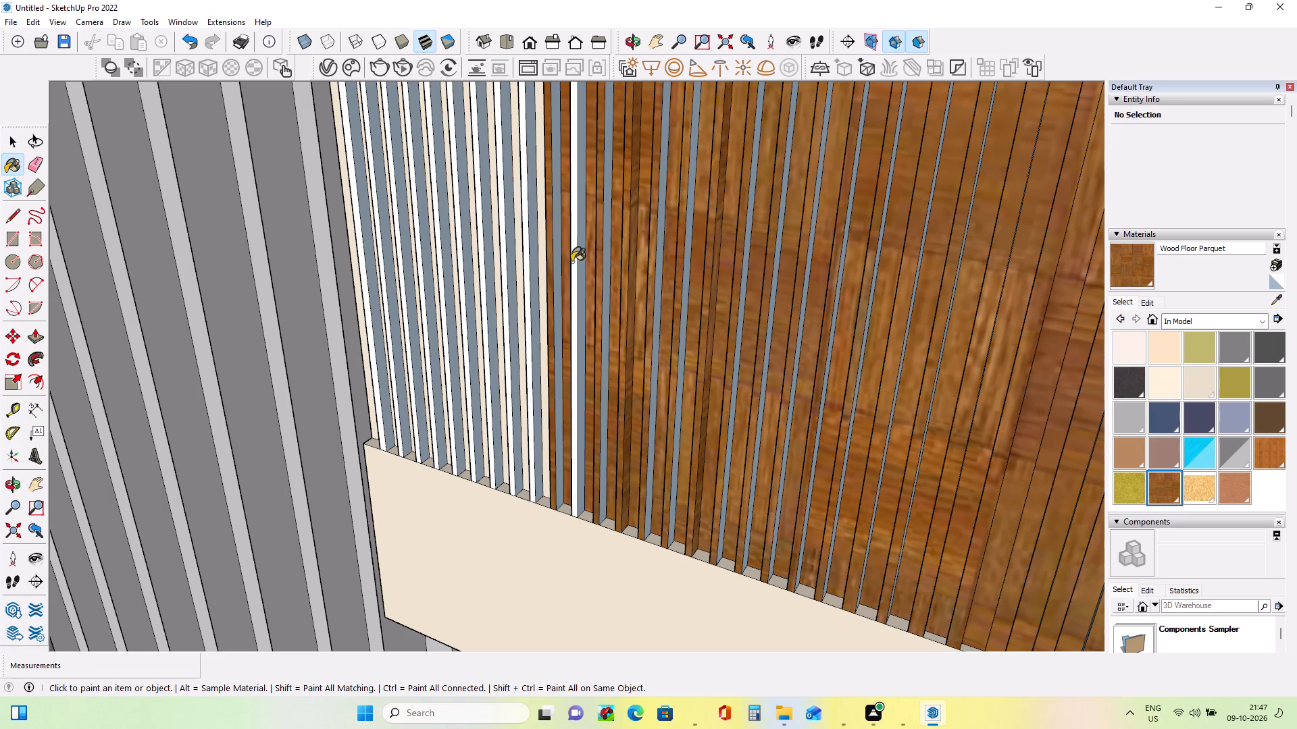
{"action": "left_click", "coordinate": [541, 250]}
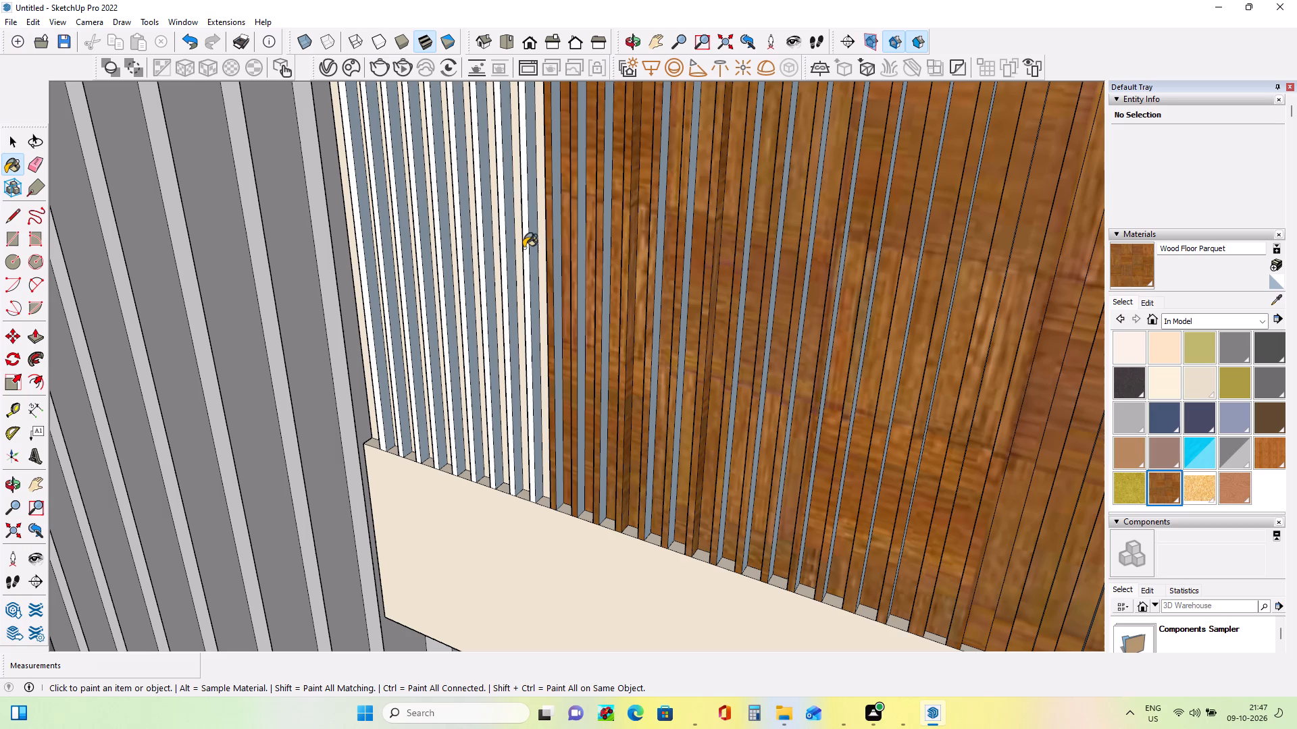
{"action": "left_click", "coordinate": [524, 248]}
{"action": "left_click", "coordinate": [525, 250]}
{"action": "left_click", "coordinate": [518, 242]}
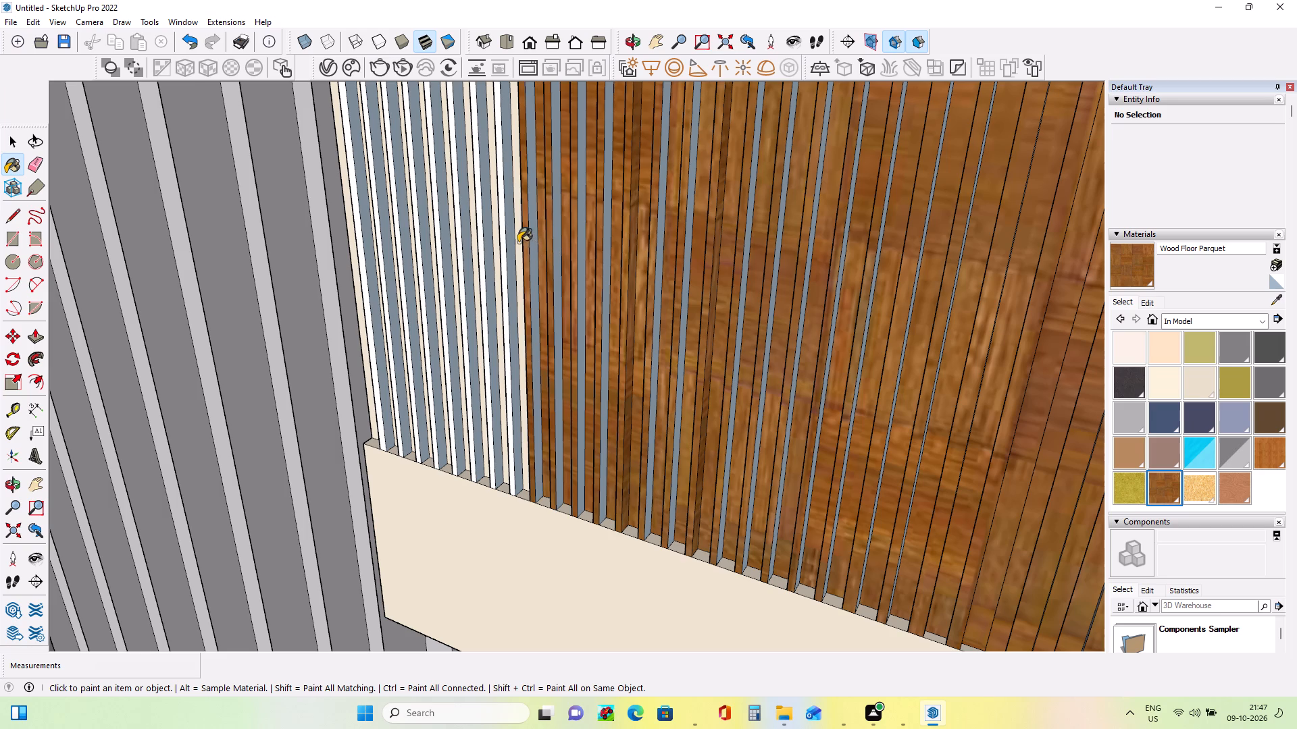
Paint the next few cream strips and the white slat sides beside them with Wood Floor Parquet, continuing towards the fluted wall.
{"action": "left_click", "coordinate": [509, 227]}
{"action": "left_click", "coordinate": [497, 224]}
{"action": "left_click", "coordinate": [497, 217]}
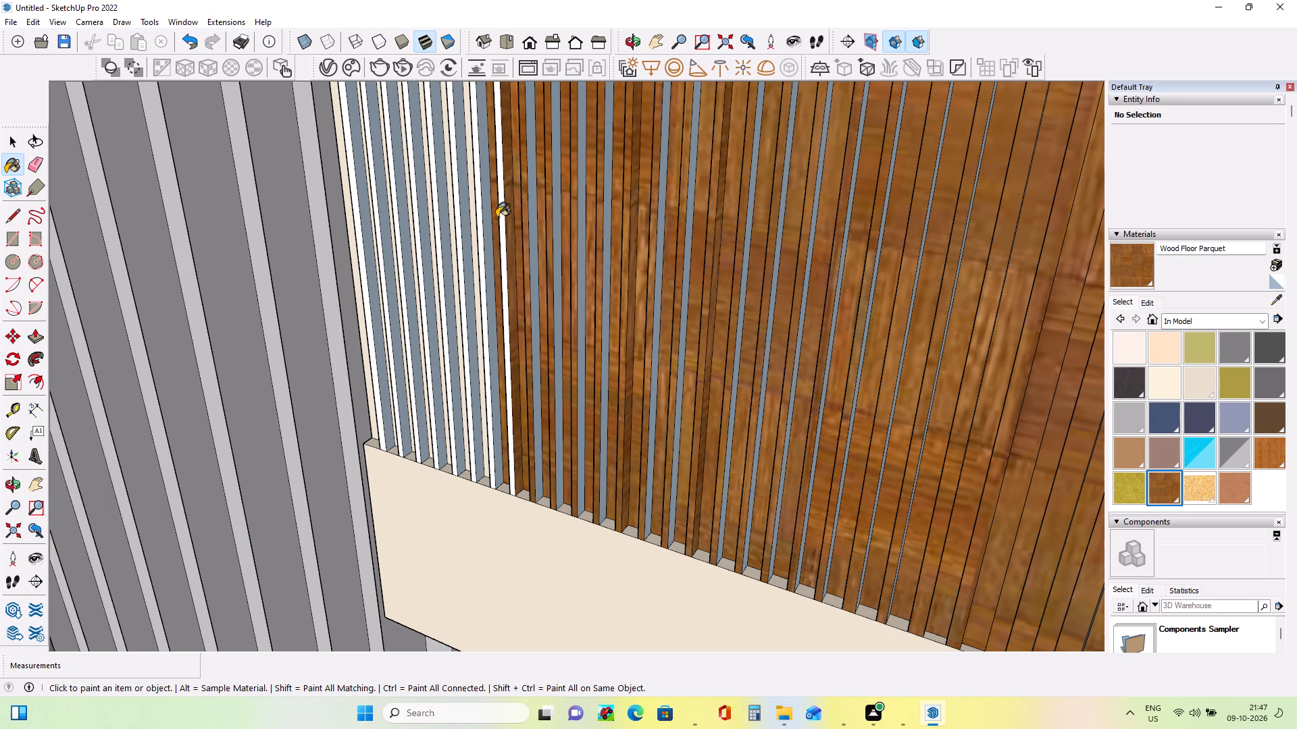
{"action": "left_click", "coordinate": [501, 222]}
{"action": "left_click", "coordinate": [492, 215]}
{"action": "left_click", "coordinate": [483, 215]}
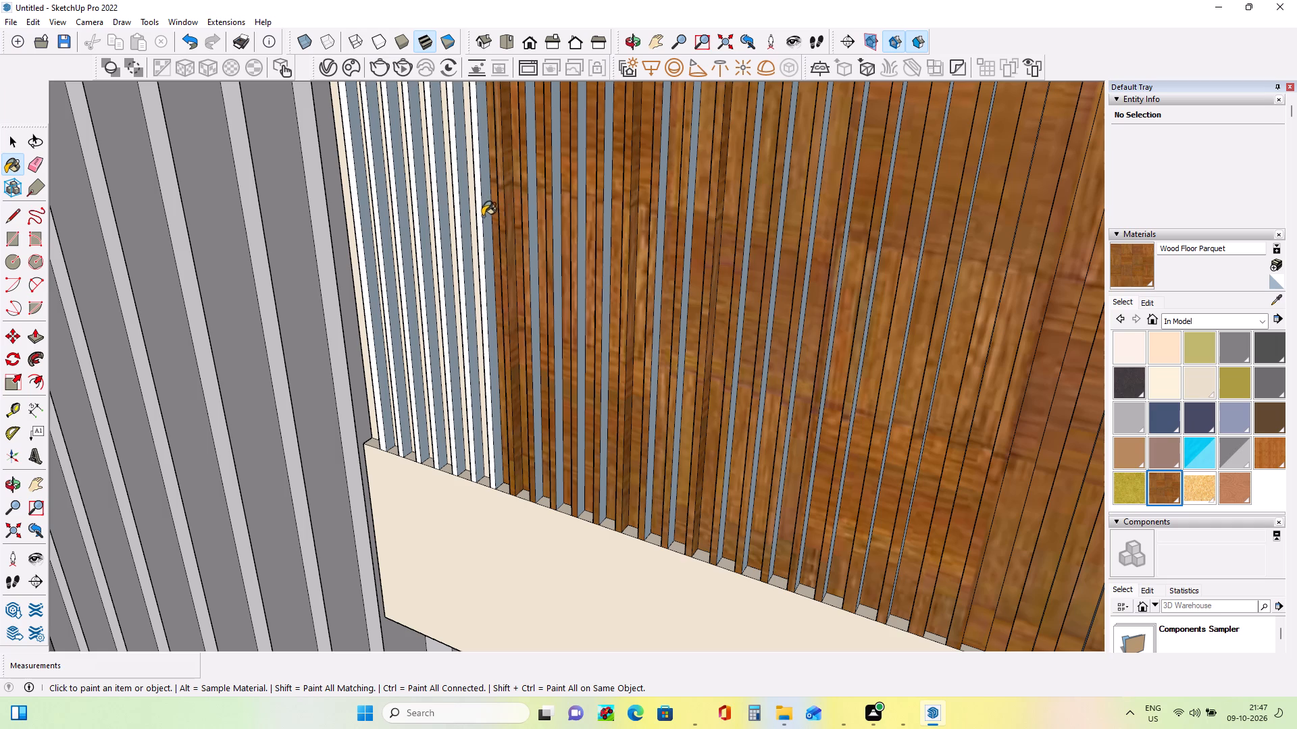
{"action": "left_click", "coordinate": [480, 213]}
From a view facing the slats' other sides, paint the next three cream strips and their white slat sides with Wood Floor Parquet.
{"action": "middle_click_drag", "start_coordinate": [509, 250], "coordinate": [553, 254]}
{"action": "middle_click_drag", "start_coordinate": [580, 255], "coordinate": [589, 255]}
{"action": "middle_click_drag", "start_coordinate": [599, 255], "coordinate": [632, 253]}
{"action": "middle_click_drag", "start_coordinate": [634, 252], "coordinate": [651, 250]}
{"action": "middle_click_drag", "start_coordinate": [673, 247], "coordinate": [784, 233]}
{"action": "middle_click_drag", "start_coordinate": [821, 228], "coordinate": [838, 225]}
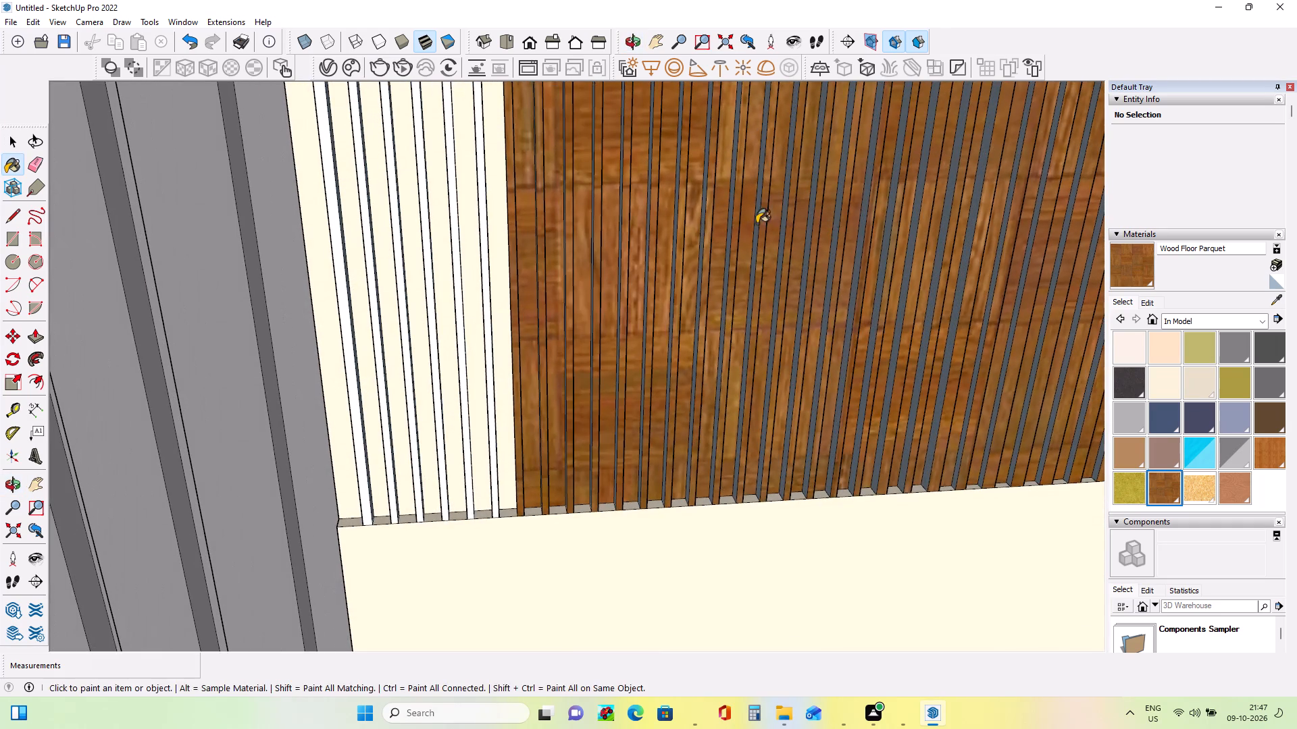
{"action": "middle_click_drag", "start_coordinate": [492, 259], "coordinate": [641, 232]}
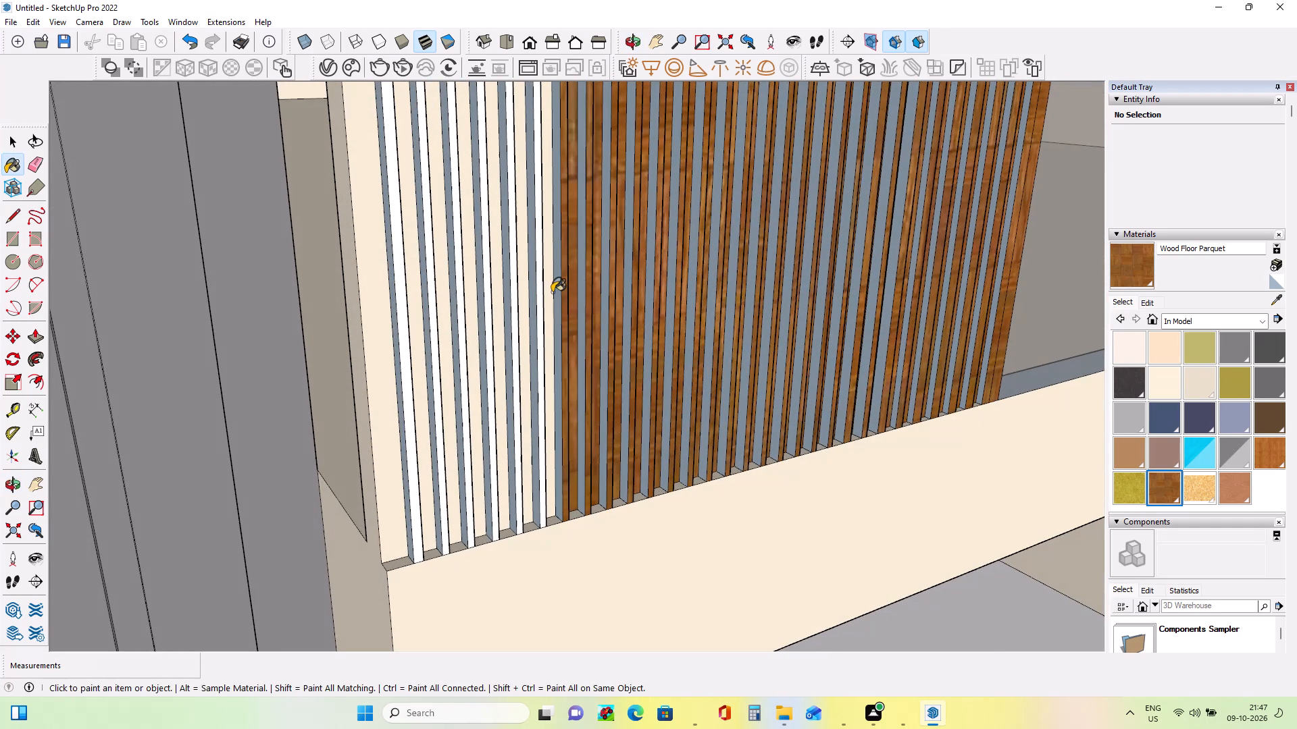
{"action": "left_click", "coordinate": [552, 292]}
{"action": "left_click", "coordinate": [544, 288]}
{"action": "left_click", "coordinate": [538, 288]}
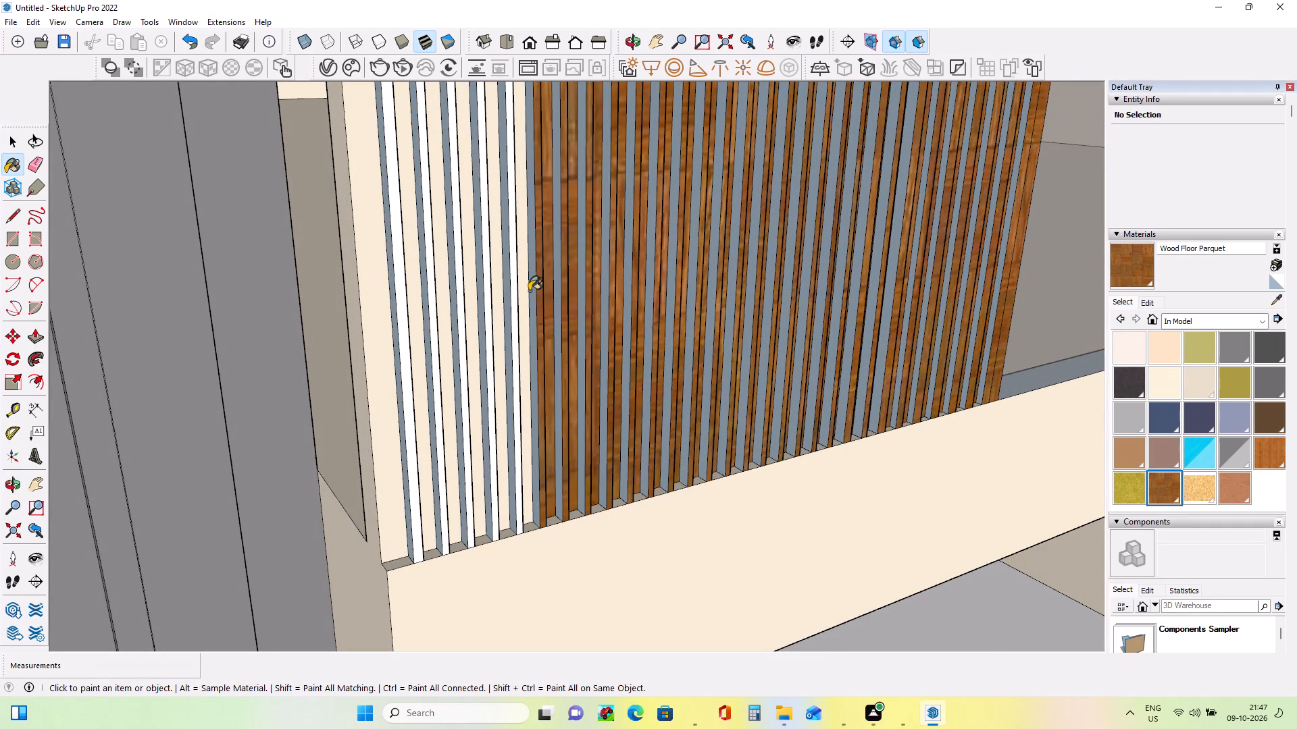
{"action": "left_click", "coordinate": [528, 291]}
{"action": "left_click", "coordinate": [519, 291]}
{"action": "left_click", "coordinate": [513, 297]}
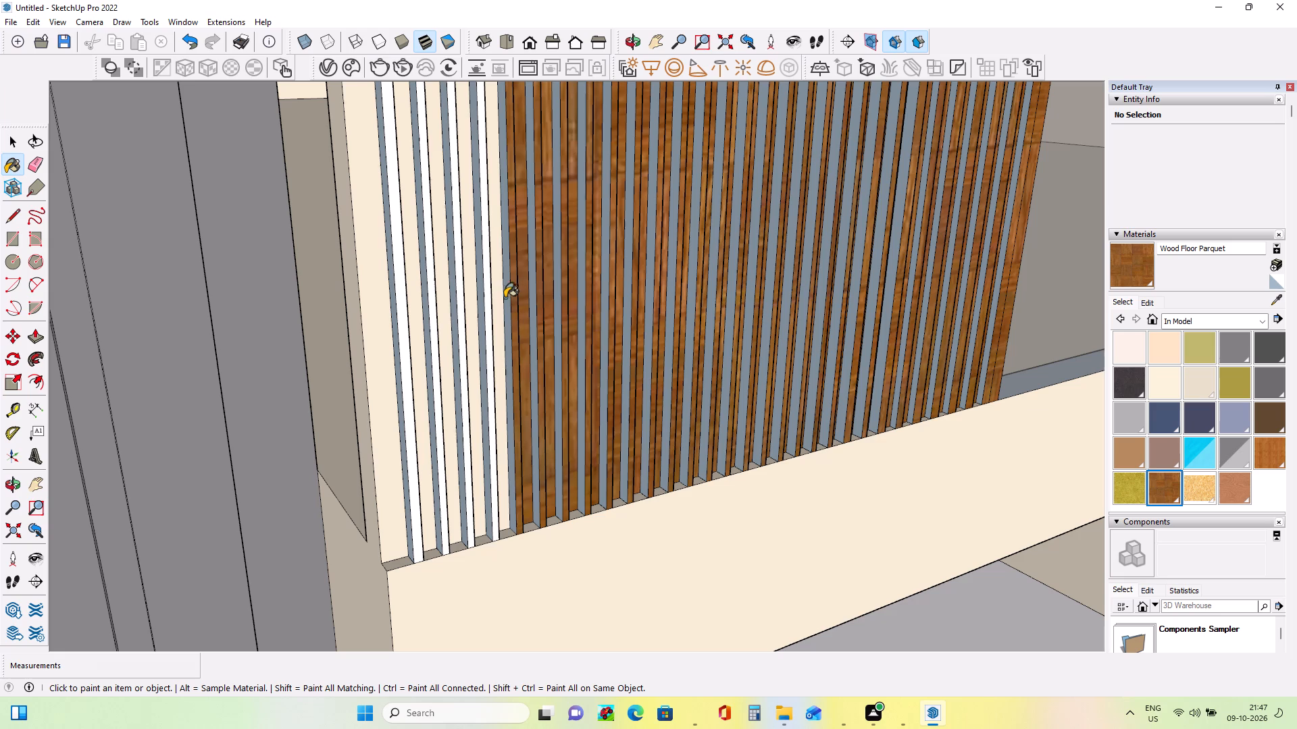
{"action": "left_click", "coordinate": [494, 299]}
{"action": "left_click", "coordinate": [485, 302]}
{"action": "left_click", "coordinate": [487, 304]}
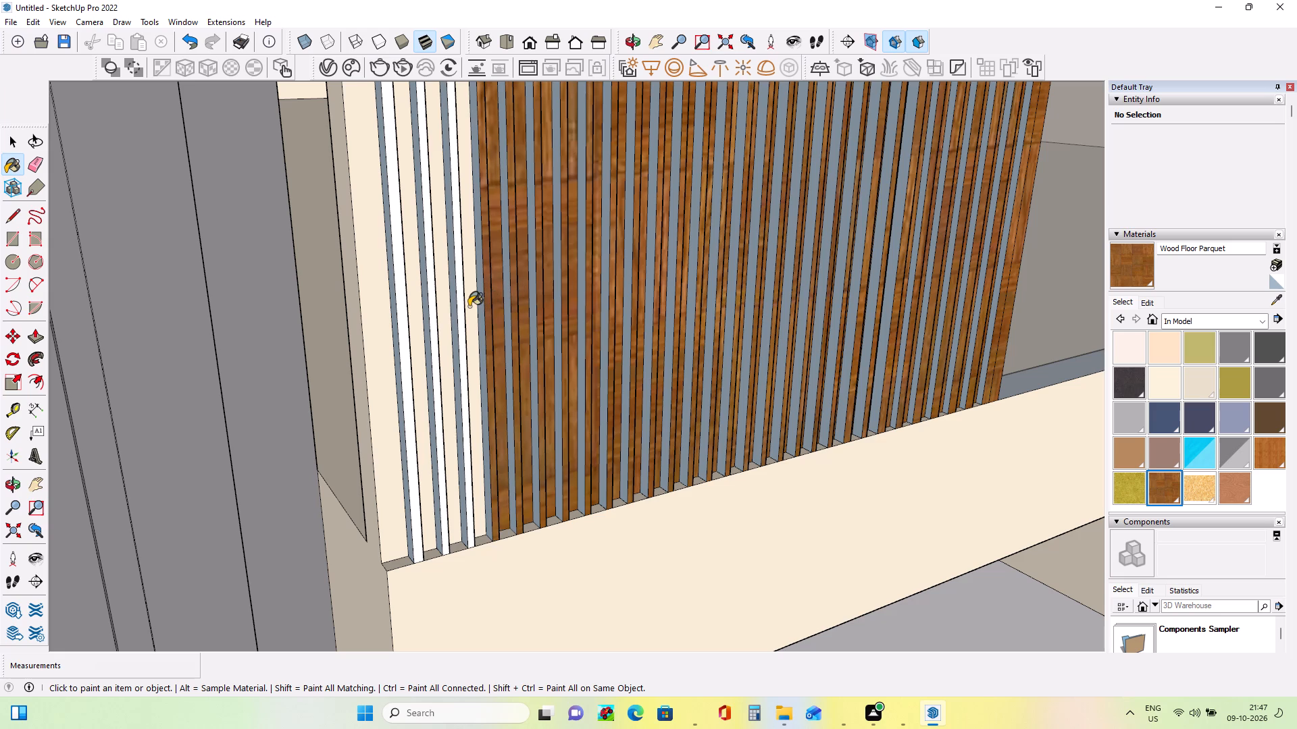
Paint the remaining cream strips and white slat sides up to the cream end post by the fluted wall with Wood Floor Parquet.
{"action": "left_click", "coordinate": [469, 306]}
{"action": "left_click", "coordinate": [458, 310]}
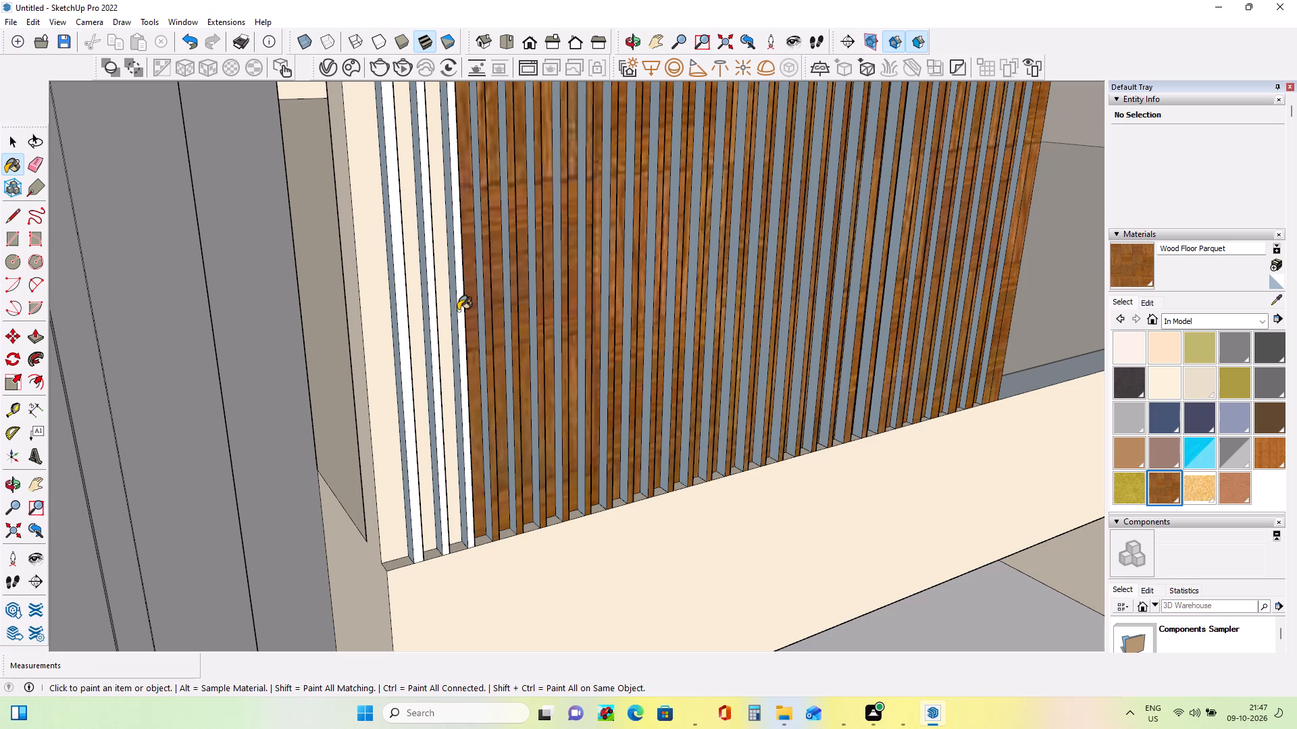
{"action": "left_click", "coordinate": [460, 310]}
{"action": "left_click", "coordinate": [450, 319]}
{"action": "left_click", "coordinate": [432, 325]}
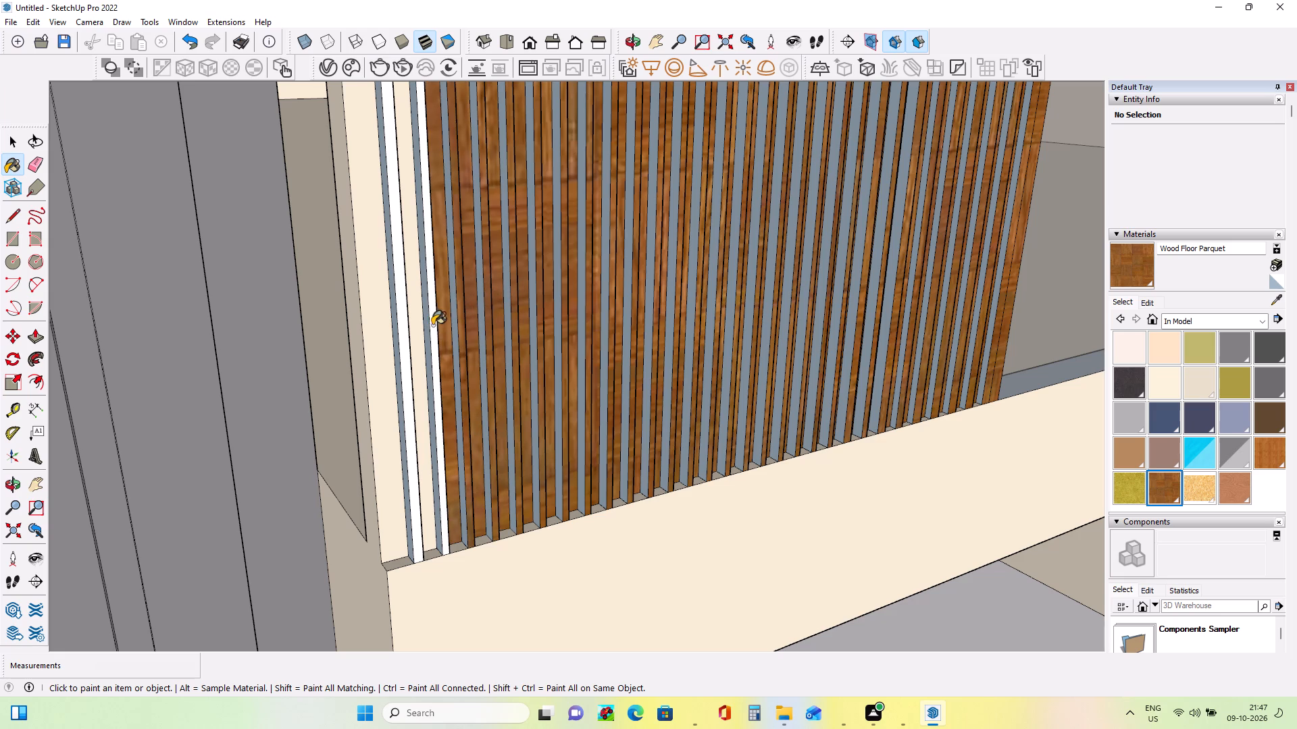
{"action": "left_click", "coordinate": [418, 329]}
{"action": "left_click", "coordinate": [426, 329]}
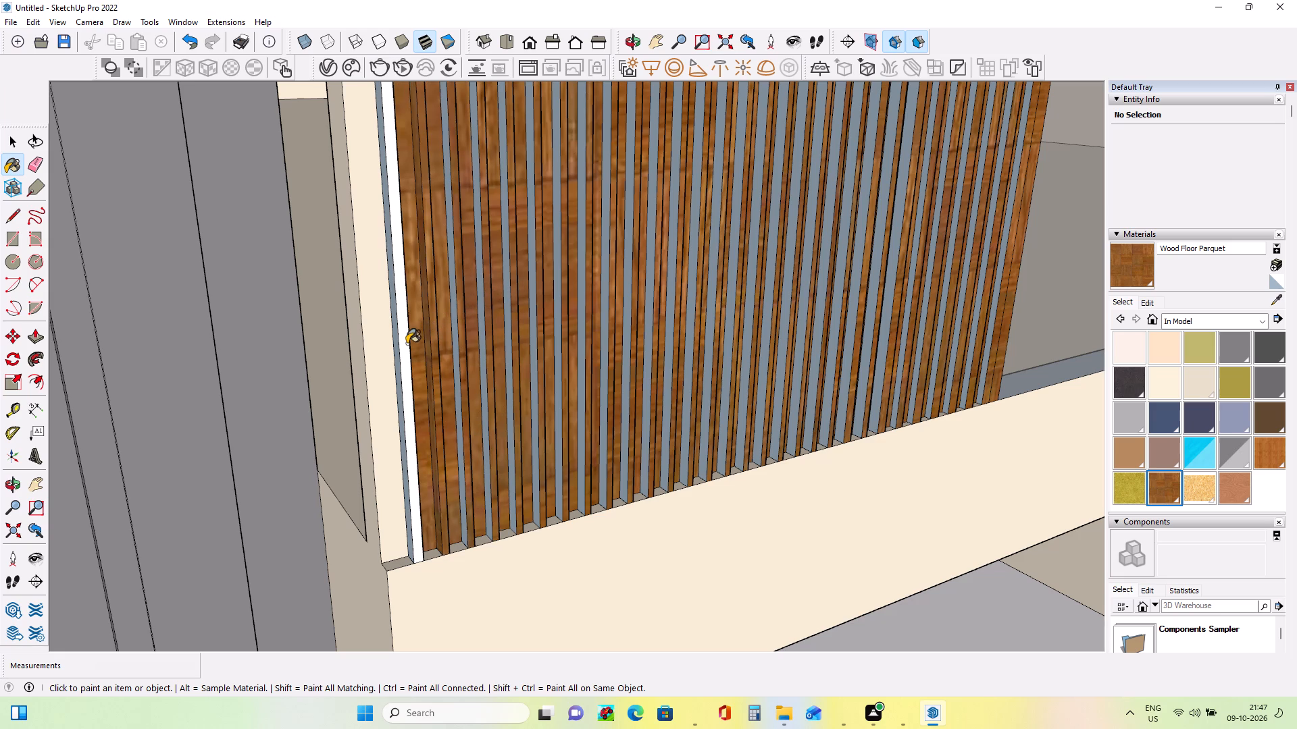
{"action": "left_click", "coordinate": [404, 341]}
{"action": "left_click", "coordinate": [395, 339]}
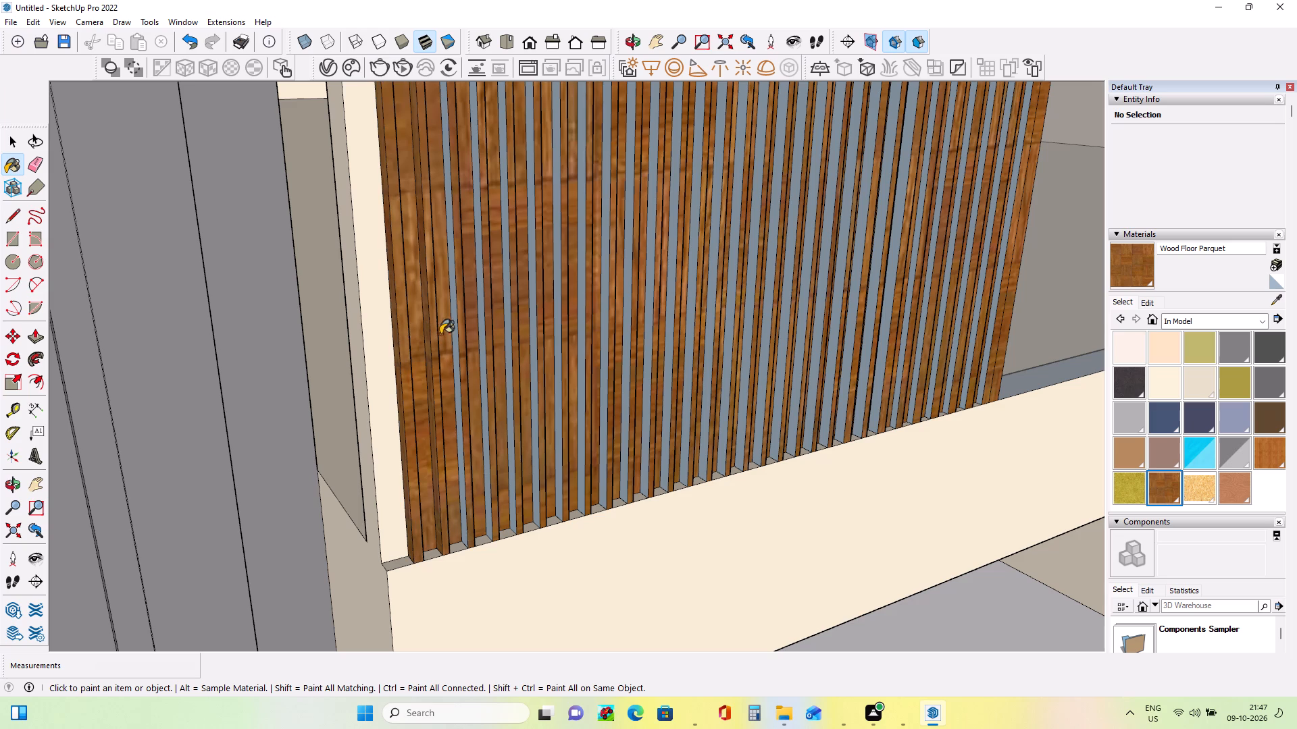
Paint the blue-grey slat side faces nearest the cream end post with Wood Floor Parquet, working along the railing away from the post.
{"action": "left_click", "coordinate": [457, 333]}
{"action": "left_click", "coordinate": [476, 332]}
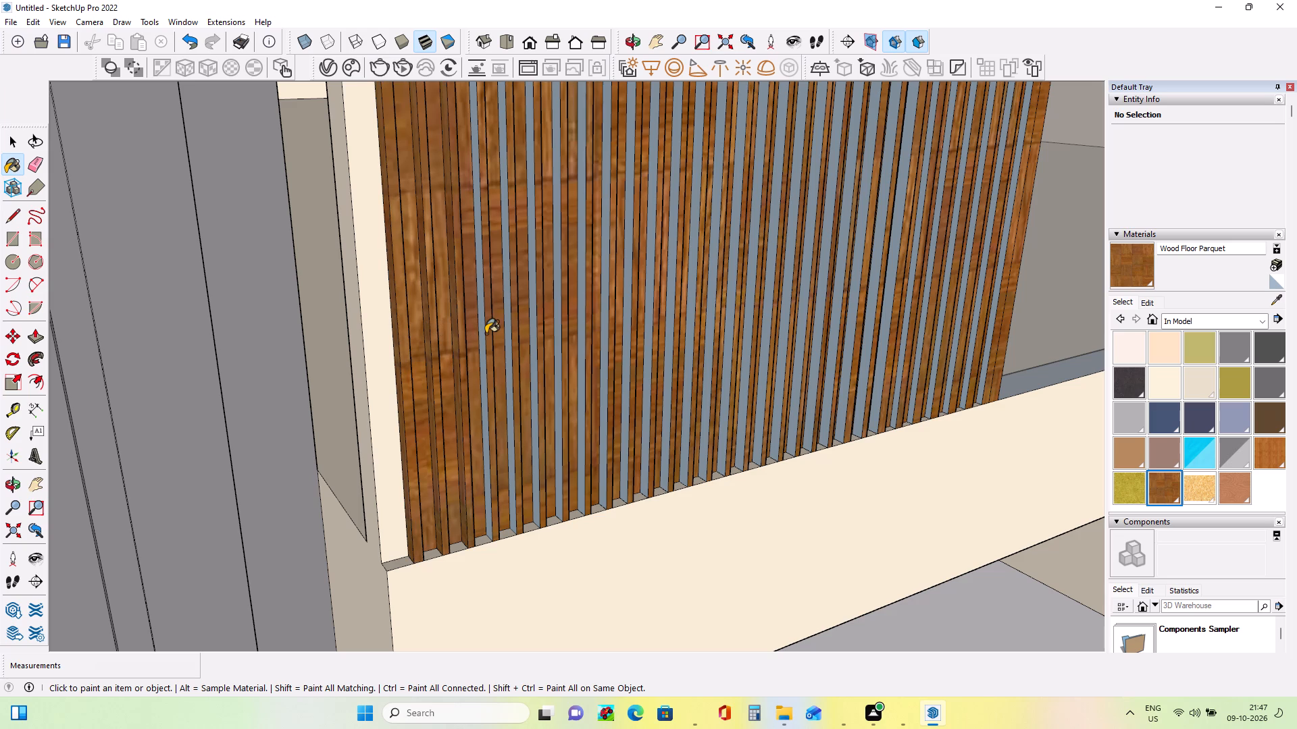
{"action": "left_click", "coordinate": [486, 333]}
{"action": "left_click", "coordinate": [483, 332]}
{"action": "left_click", "coordinate": [500, 333]}
{"action": "left_click", "coordinate": [505, 335]}
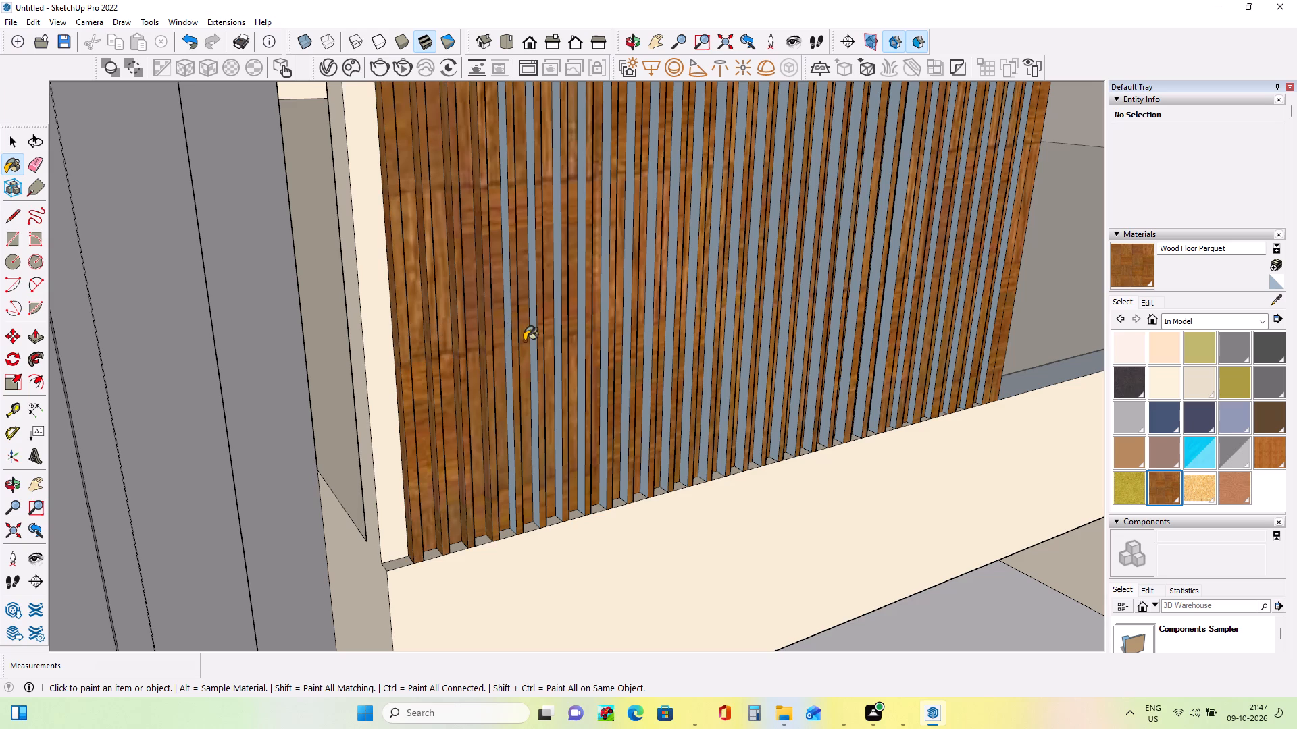
{"action": "left_click", "coordinate": [505, 335]}
{"action": "left_click", "coordinate": [509, 335]}
{"action": "left_click", "coordinate": [526, 331]}
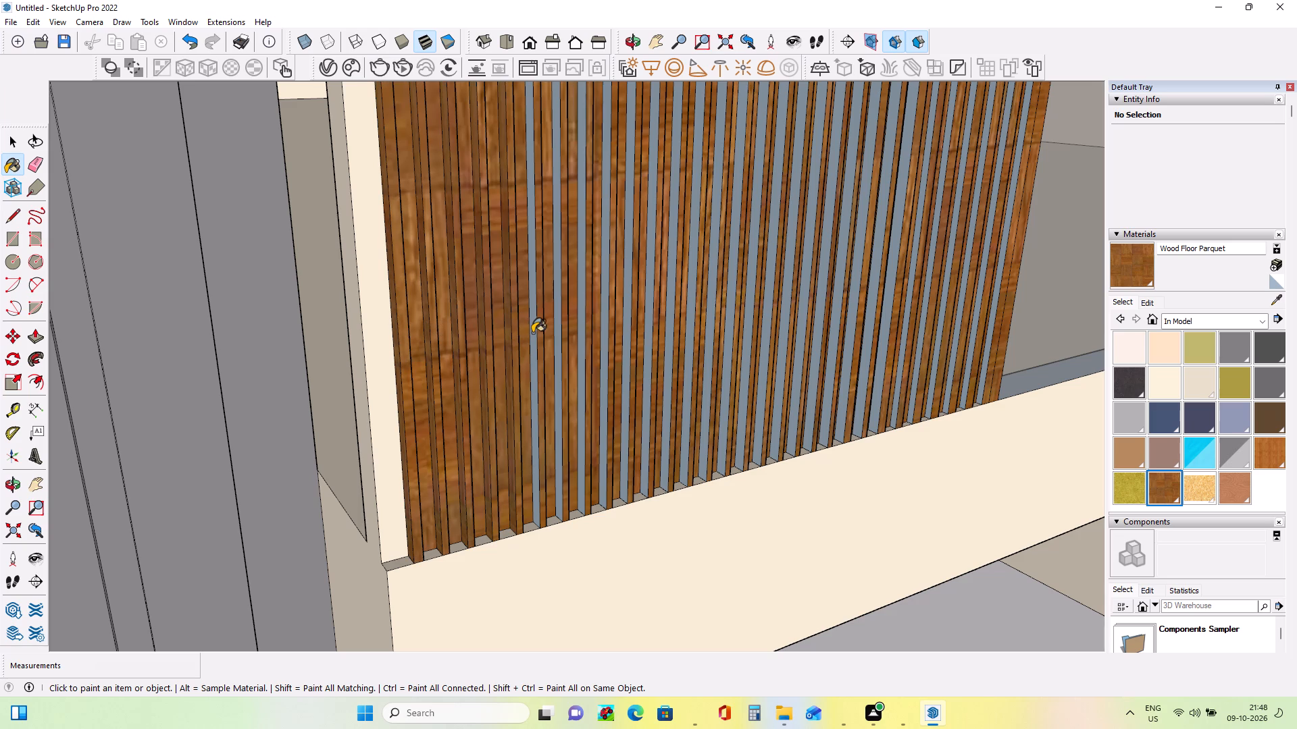
{"action": "left_click", "coordinate": [532, 333]}
{"action": "left_click", "coordinate": [557, 333]}
{"action": "left_click", "coordinate": [577, 327]}
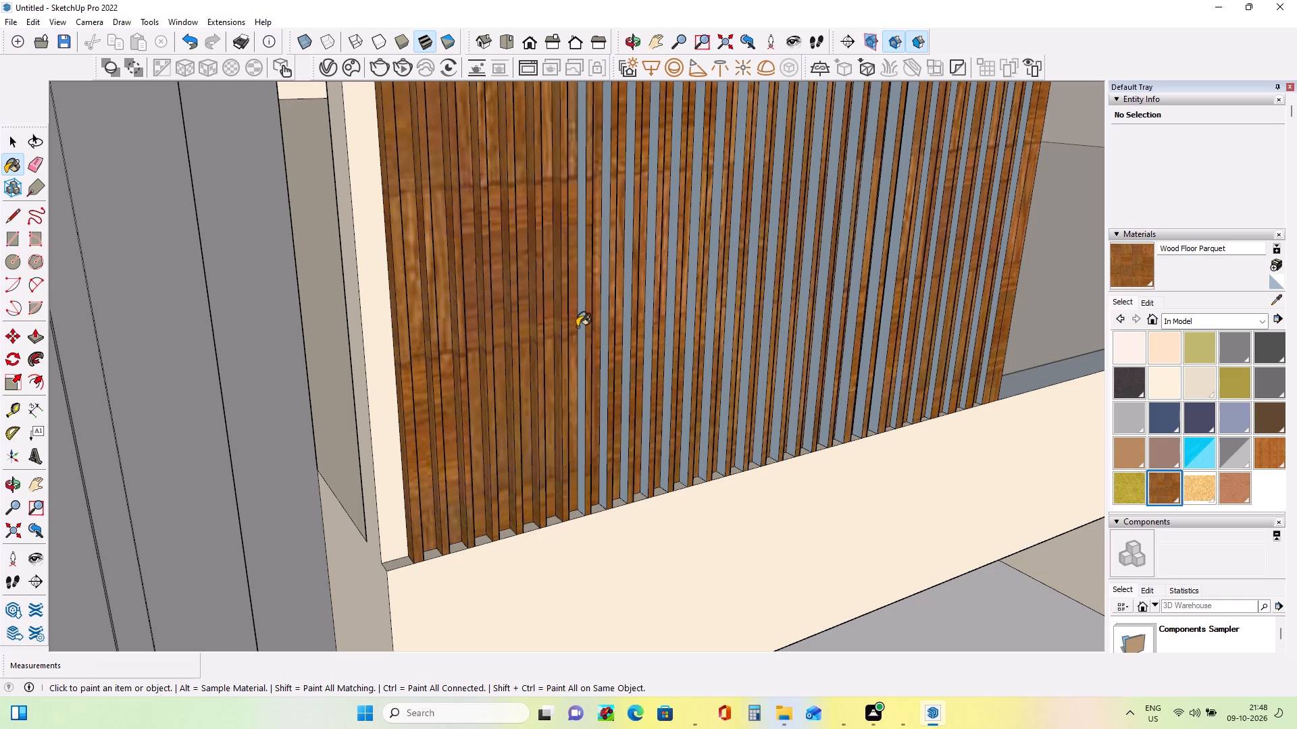
Continue applying Wood Floor Parquet to the next run of blue-grey slat side faces, up to the middle of the railing.
{"action": "left_click", "coordinate": [584, 331]}
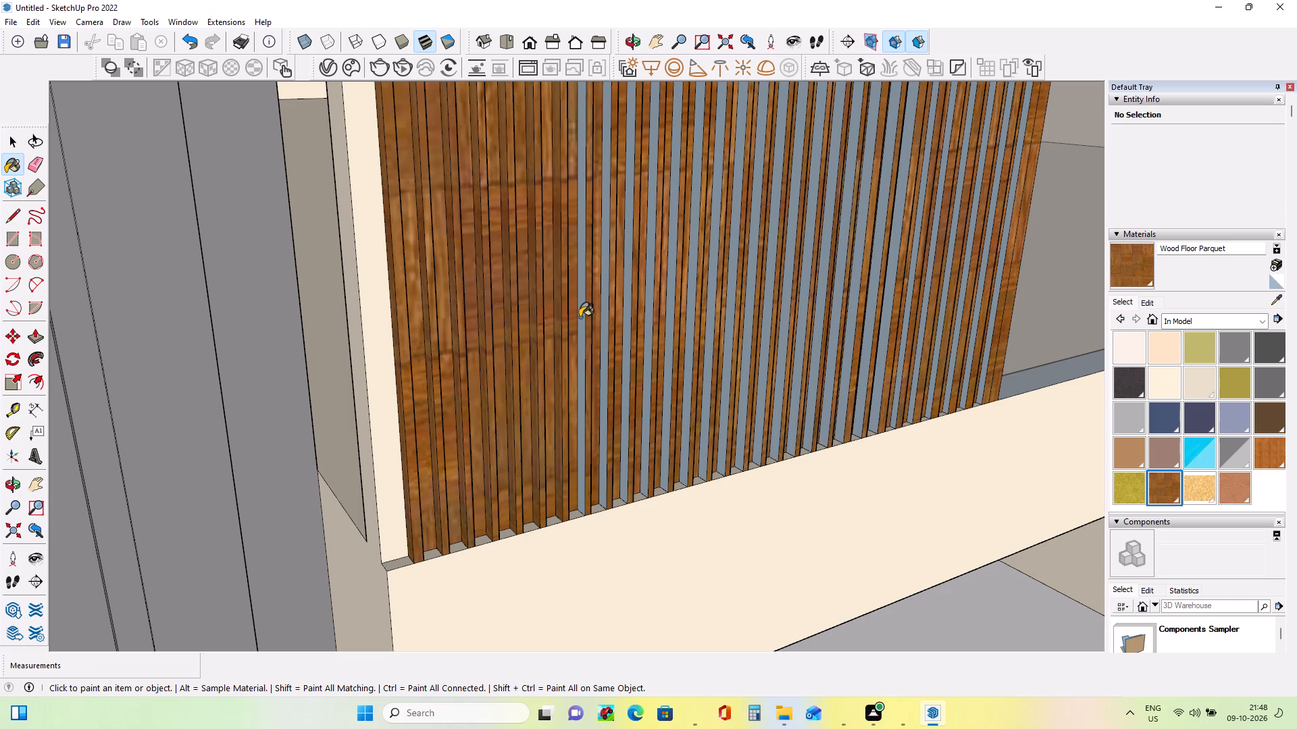
{"action": "left_click", "coordinate": [580, 317]}
{"action": "left_click", "coordinate": [607, 321]}
{"action": "left_click", "coordinate": [630, 320]}
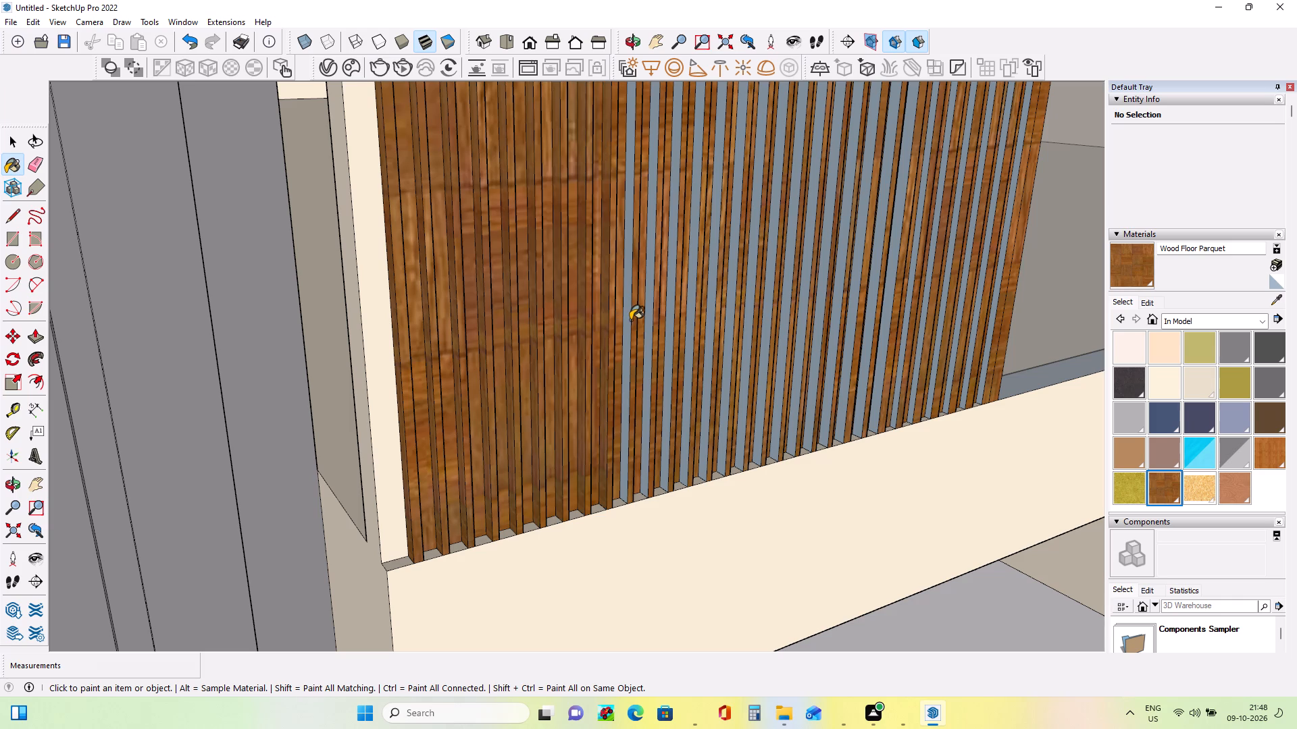
{"action": "left_click", "coordinate": [652, 321]}
{"action": "left_click", "coordinate": [671, 319]}
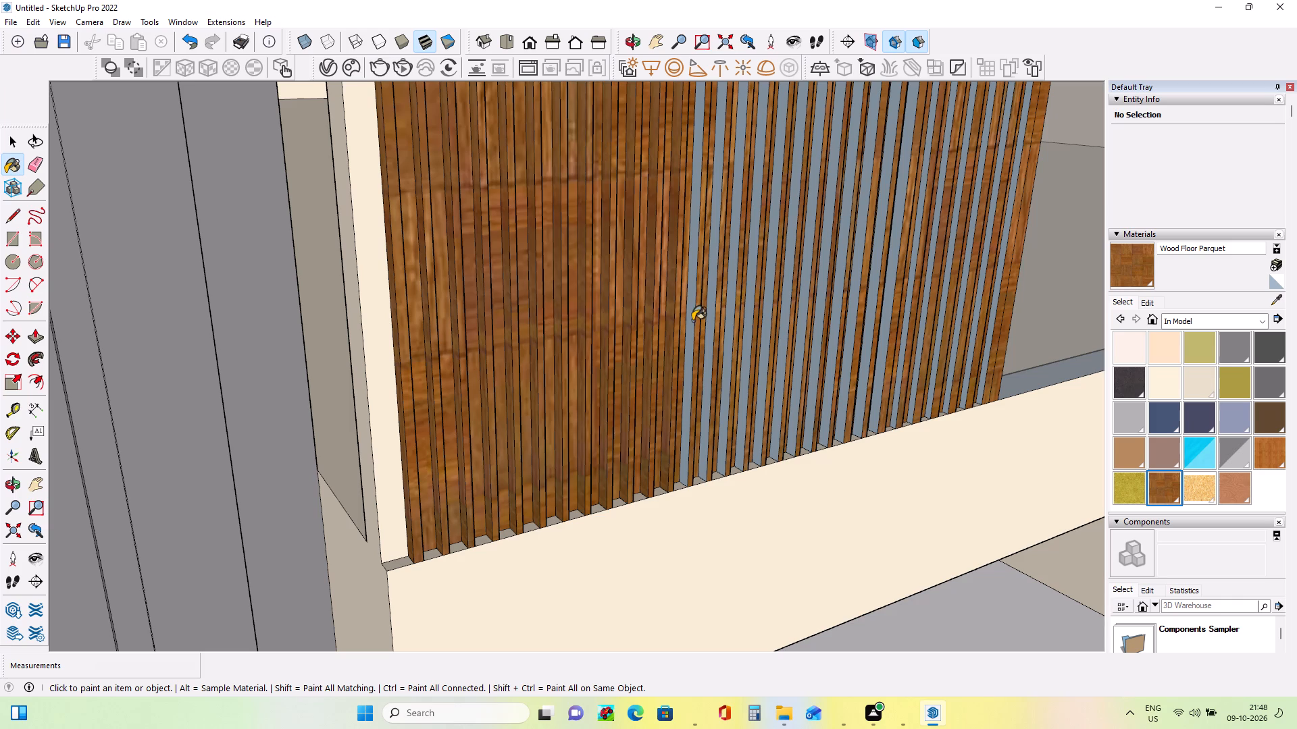
{"action": "left_click", "coordinate": [692, 321]}
{"action": "left_click", "coordinate": [712, 329]}
Paint the blue-grey side faces just past the railing's middle with Wood Floor Parquet, one slat after another.
{"action": "middle_click_drag", "start_coordinate": [447, 346], "coordinate": [375, 335]}
{"action": "left_click", "coordinate": [718, 375]}
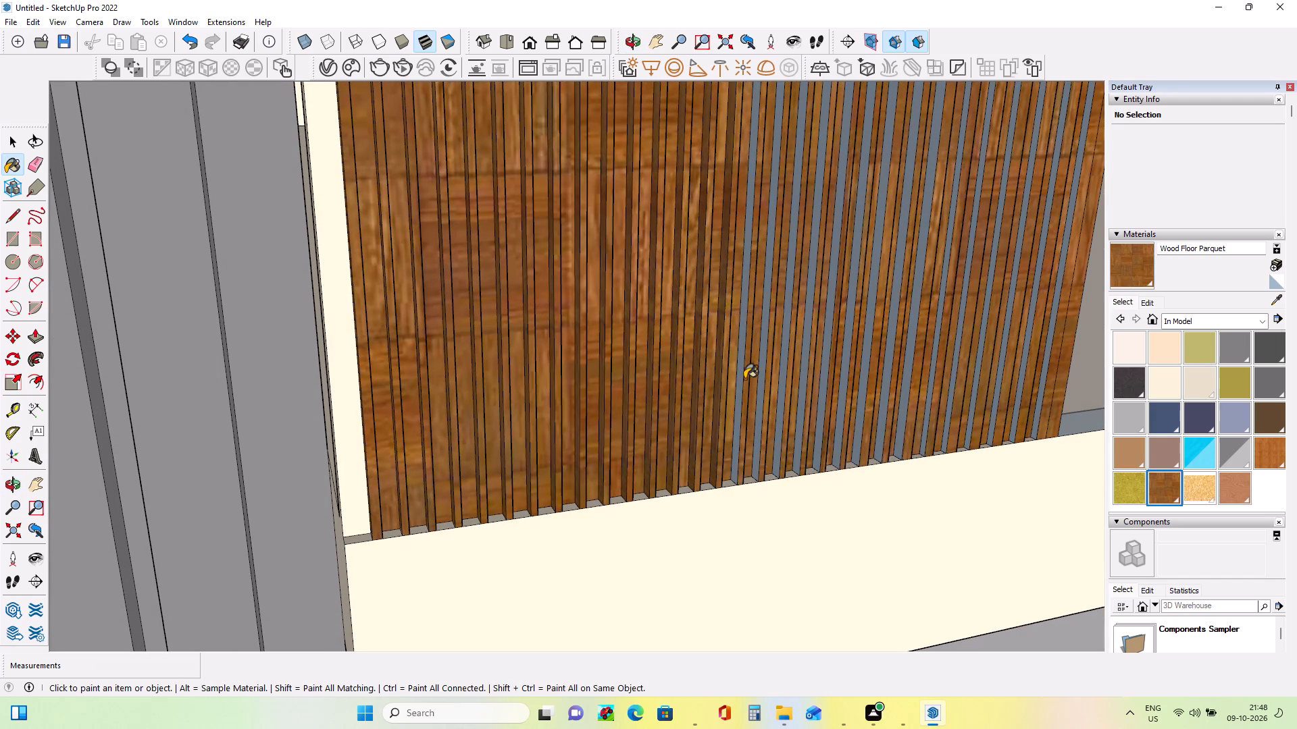
{"action": "left_click", "coordinate": [742, 378]}
{"action": "middle_click_drag", "start_coordinate": [800, 394], "coordinate": [405, 400]}
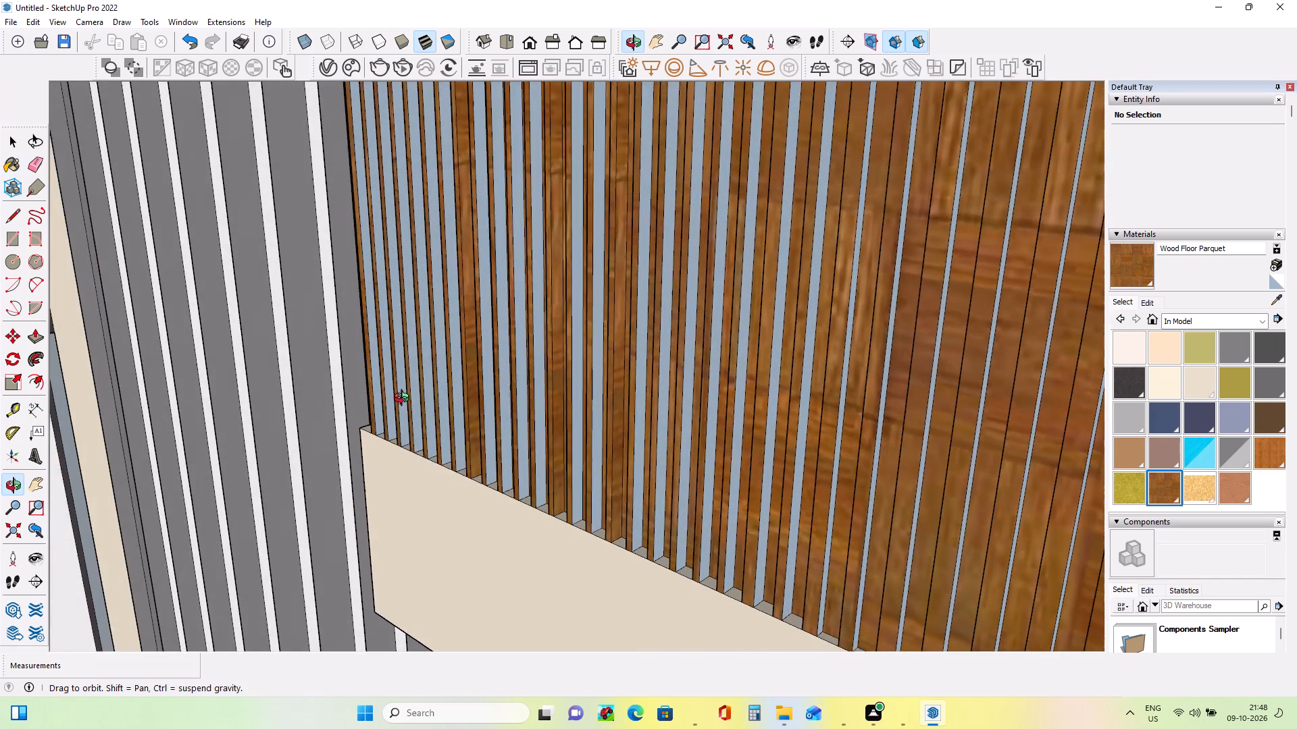
{"action": "middle_click_drag", "start_coordinate": [405, 400], "coordinate": [767, 399]}
{"action": "left_click", "coordinate": [761, 364]}
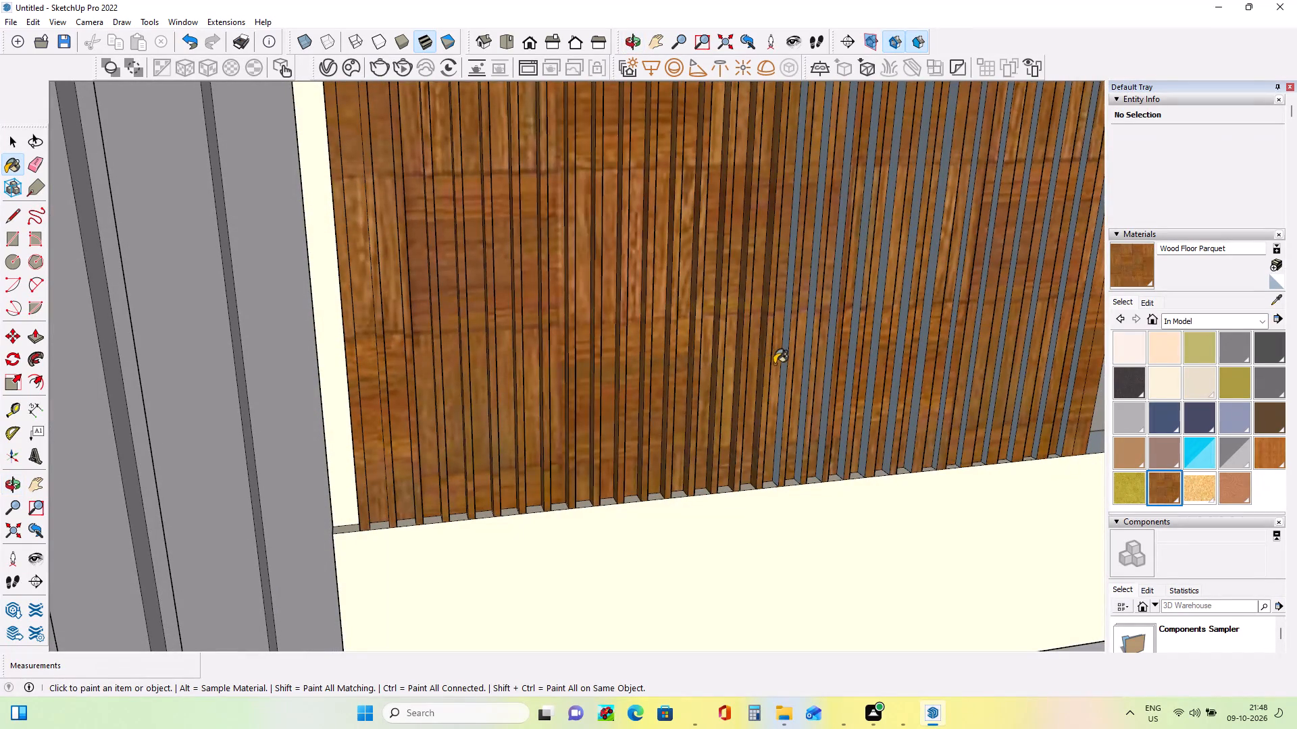
{"action": "left_click", "coordinate": [788, 369]}
{"action": "left_click", "coordinate": [785, 362]}
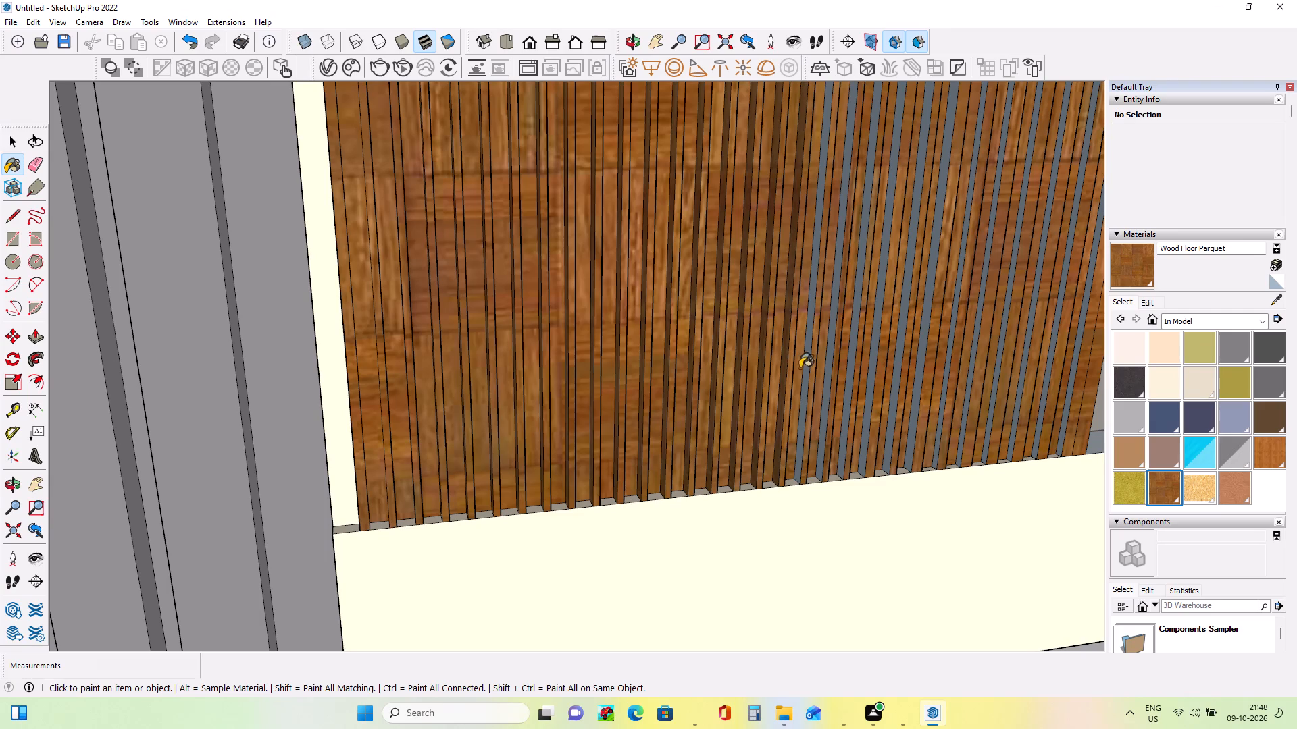
{"action": "left_click", "coordinate": [808, 372]}
{"action": "left_click", "coordinate": [832, 378]}
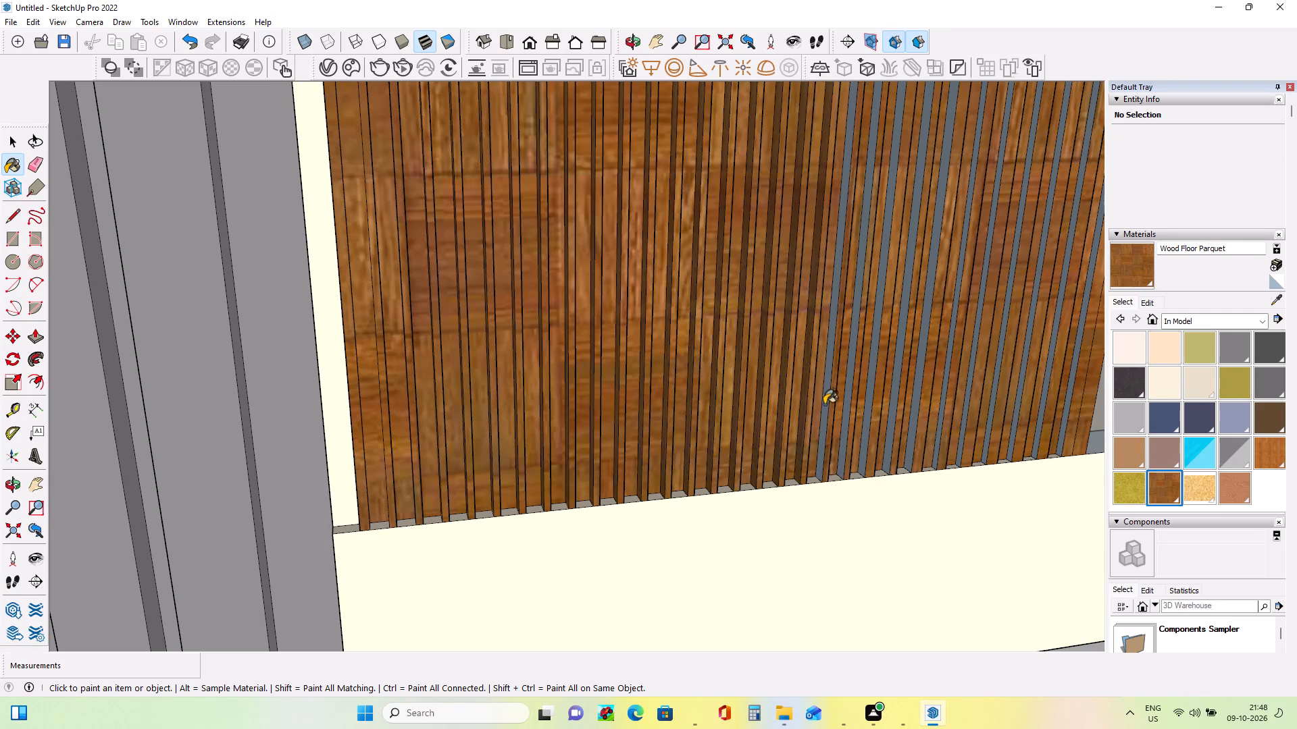
Apply Wood Floor Parquet to the following blue-grey slat sides, approaching the railing end farthest from the cream post.
{"action": "middle_click_drag", "start_coordinate": [875, 429], "coordinate": [805, 412]}
{"action": "middle_click_drag", "start_coordinate": [840, 402], "coordinate": [967, 396]}
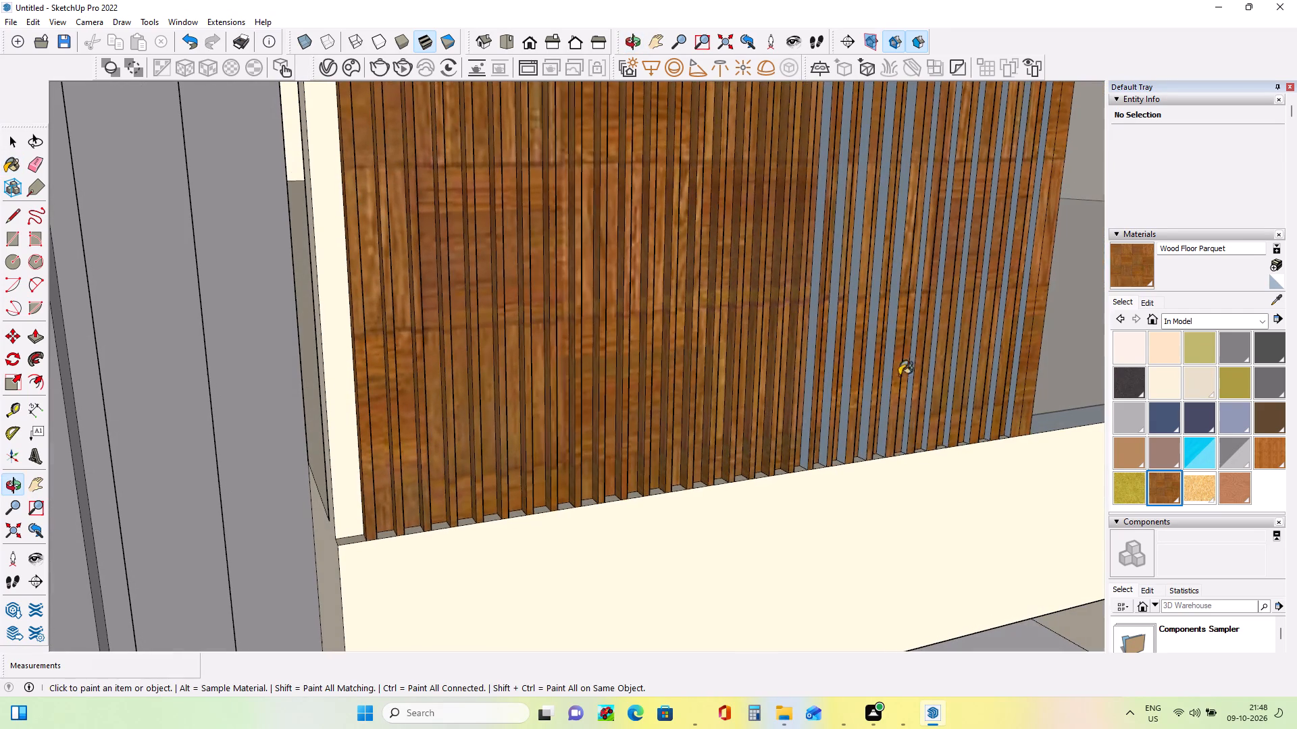
{"action": "left_click", "coordinate": [813, 359]}
{"action": "left_click", "coordinate": [831, 369]}
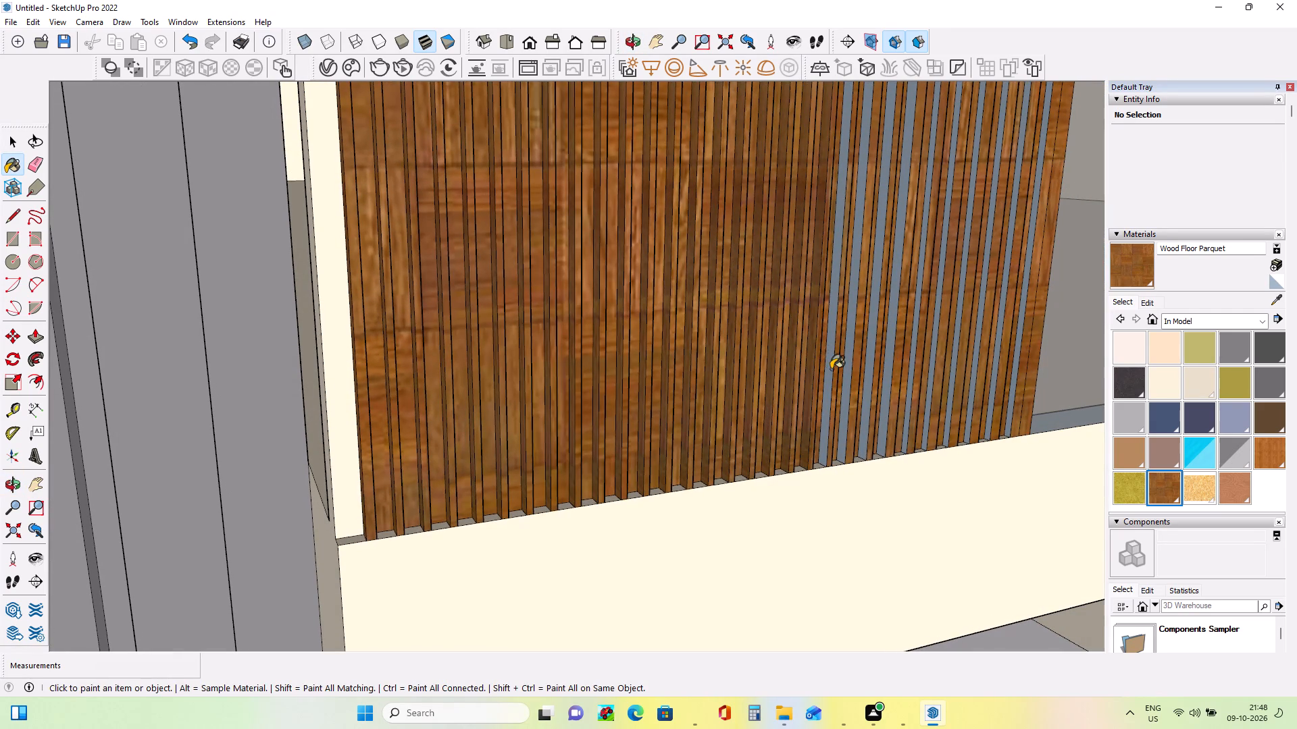
{"action": "left_click", "coordinate": [853, 373]}
{"action": "left_click", "coordinate": [851, 367]}
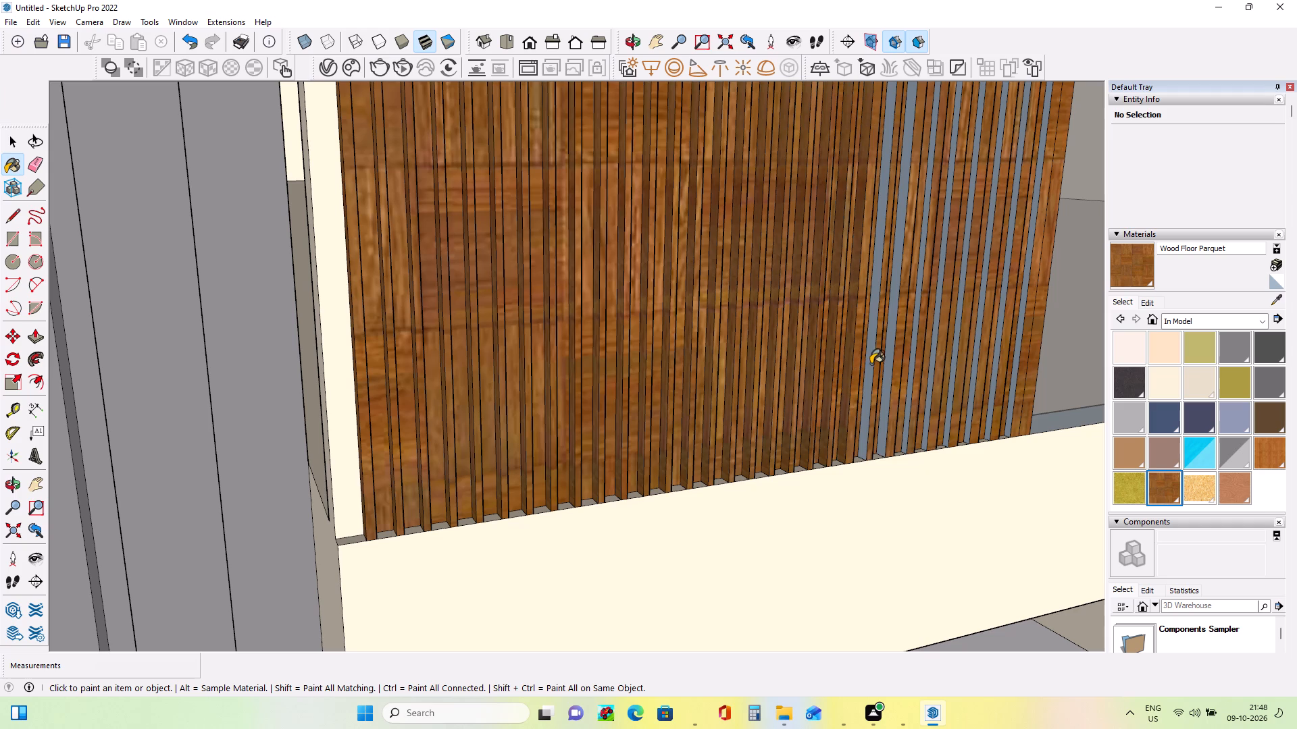
{"action": "left_click", "coordinate": [871, 364]}
{"action": "left_click", "coordinate": [890, 368]}
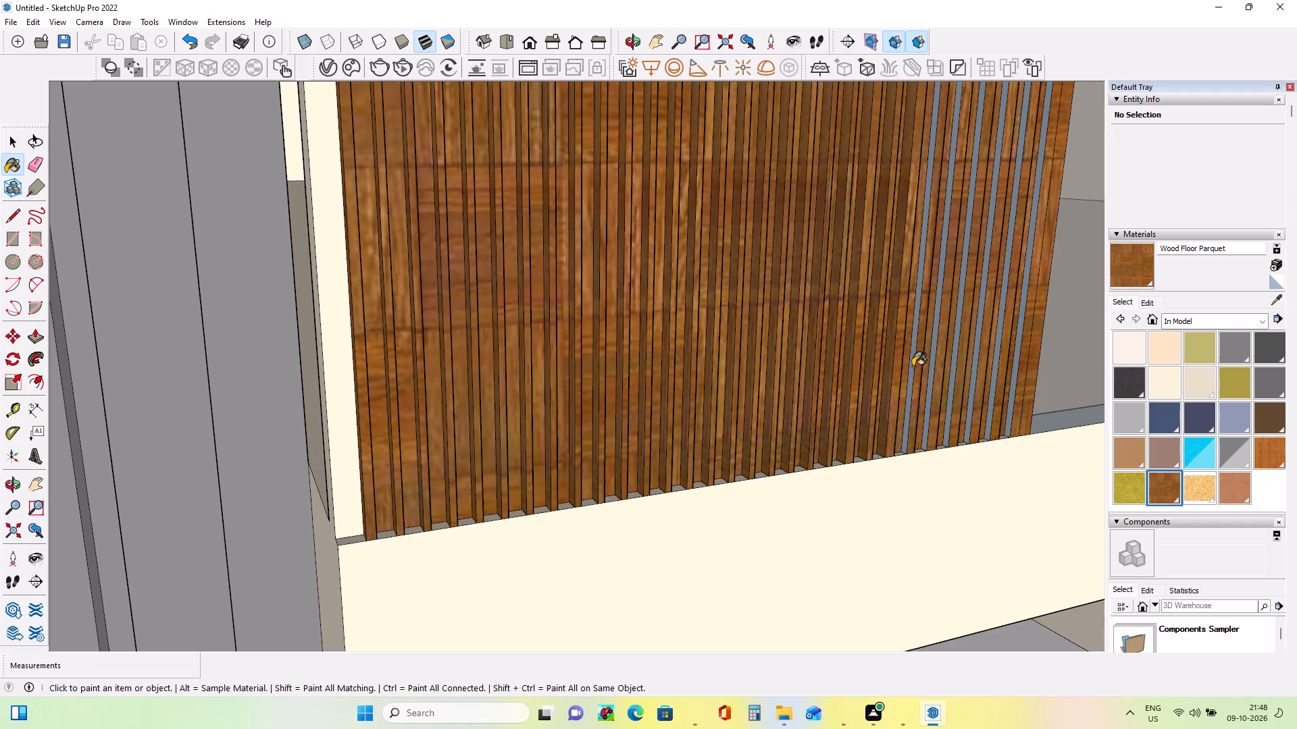
{"action": "left_click", "coordinate": [912, 364]}
{"action": "left_click", "coordinate": [935, 361]}
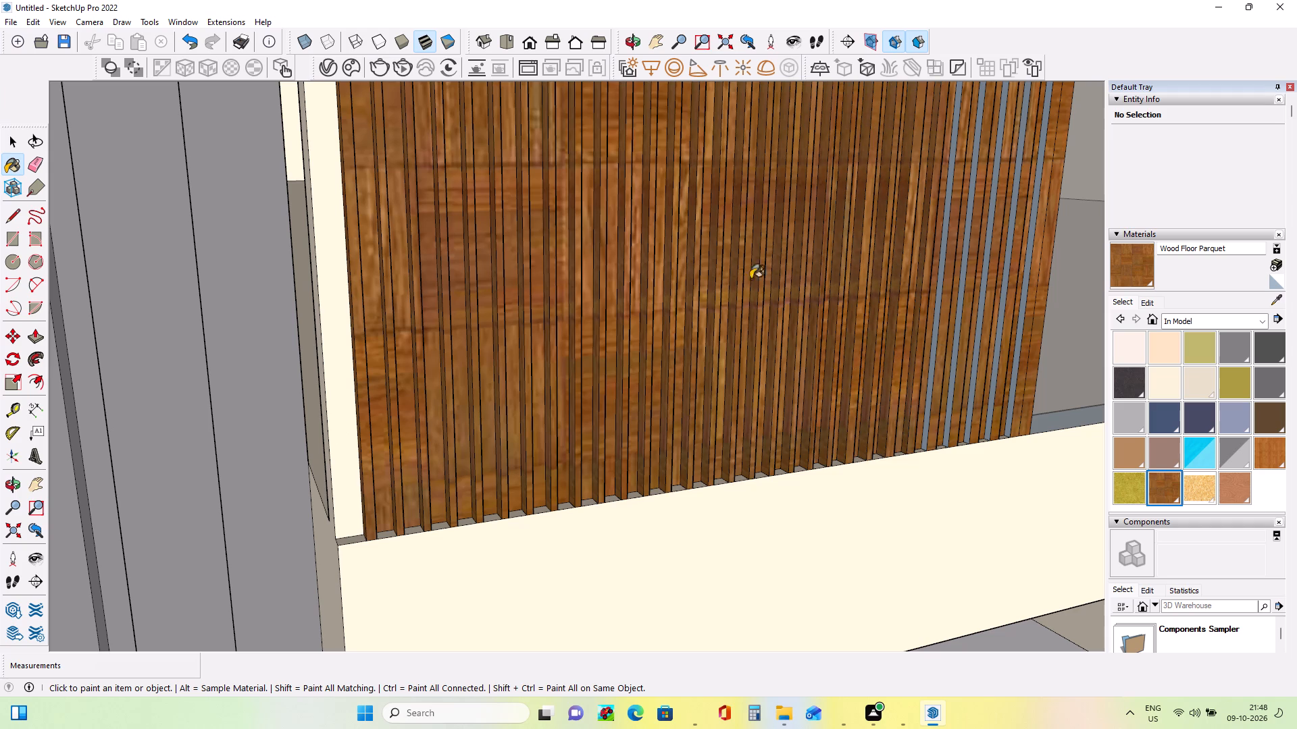
Paint the last blue-grey slat sides in this direction with Wood Floor Parquet, working back from the railing's far end.
{"action": "left_click", "coordinate": [1031, 281]}
{"action": "left_click", "coordinate": [1026, 279]}
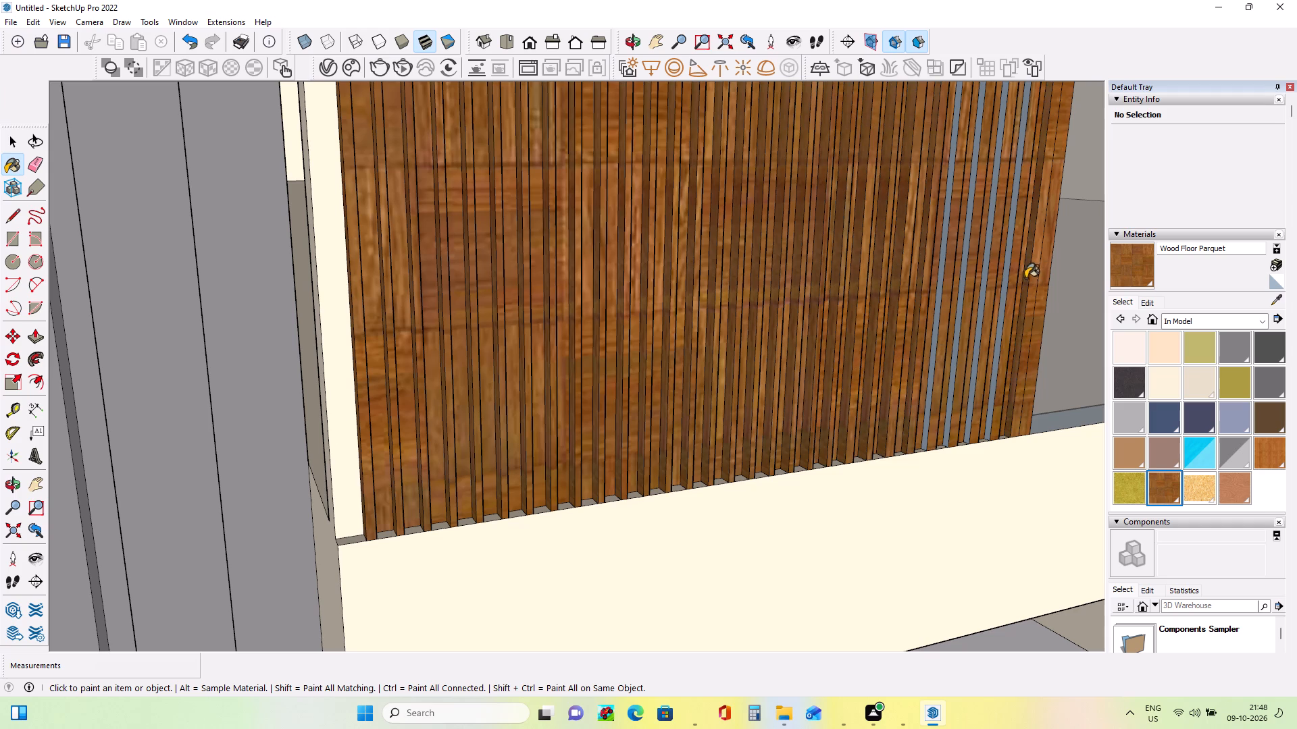
{"action": "left_click", "coordinate": [1008, 271]}
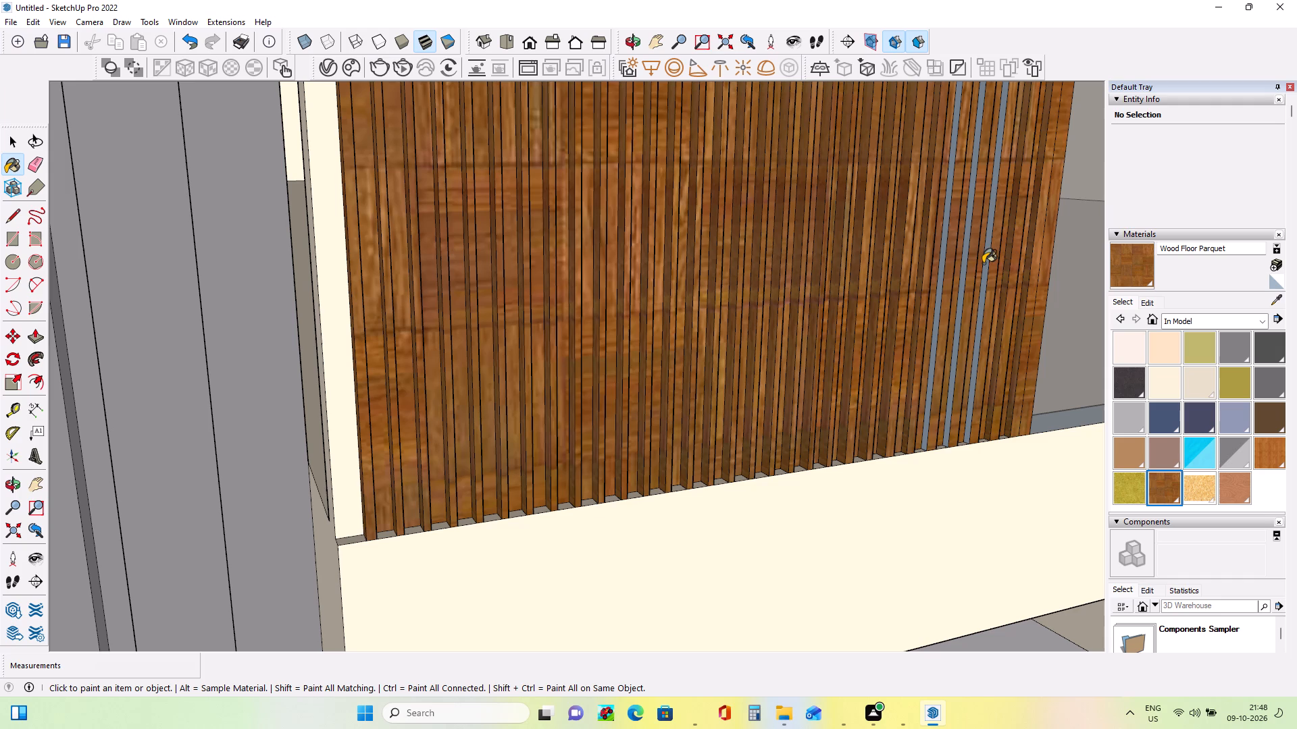
{"action": "left_click", "coordinate": [987, 265]}
{"action": "left_click", "coordinate": [966, 259]}
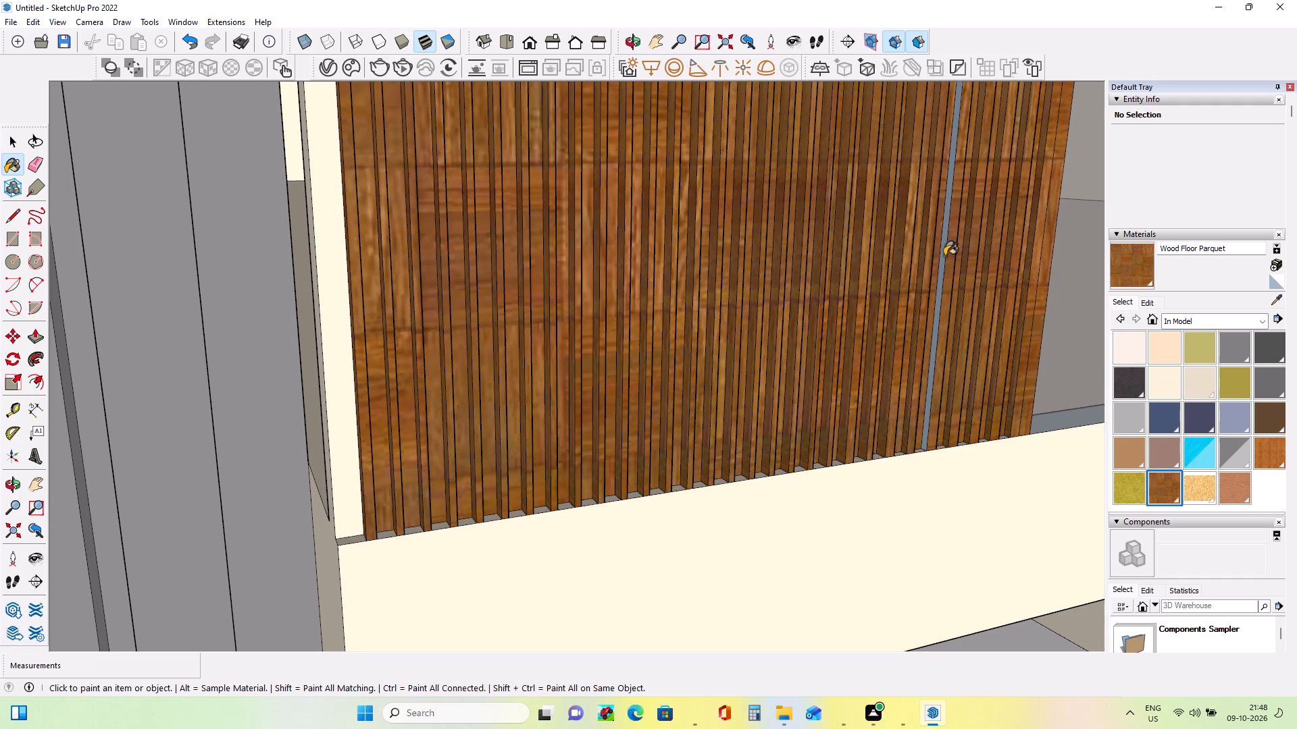
{"action": "left_click", "coordinate": [942, 255]}
From a view facing the slats' opposite sides, paint the first blue-grey side faces beside the fluted wall with Wood Floor Parquet.
{"action": "middle_click_drag", "start_coordinate": [880, 309], "coordinate": [785, 312]}
{"action": "middle_click_drag", "start_coordinate": [736, 312], "coordinate": [387, 319]}
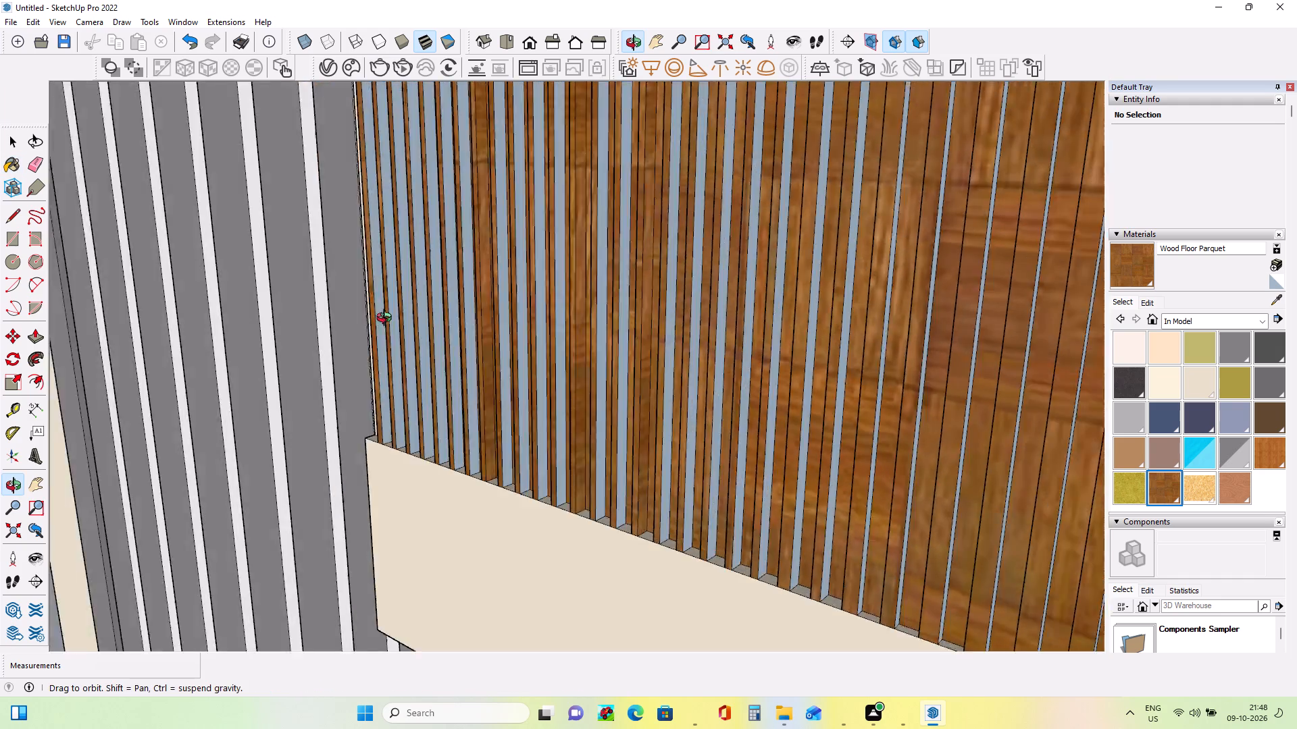
{"action": "middle_click_drag", "start_coordinate": [387, 319], "coordinate": [365, 321]}
{"action": "left_click", "coordinate": [399, 275]}
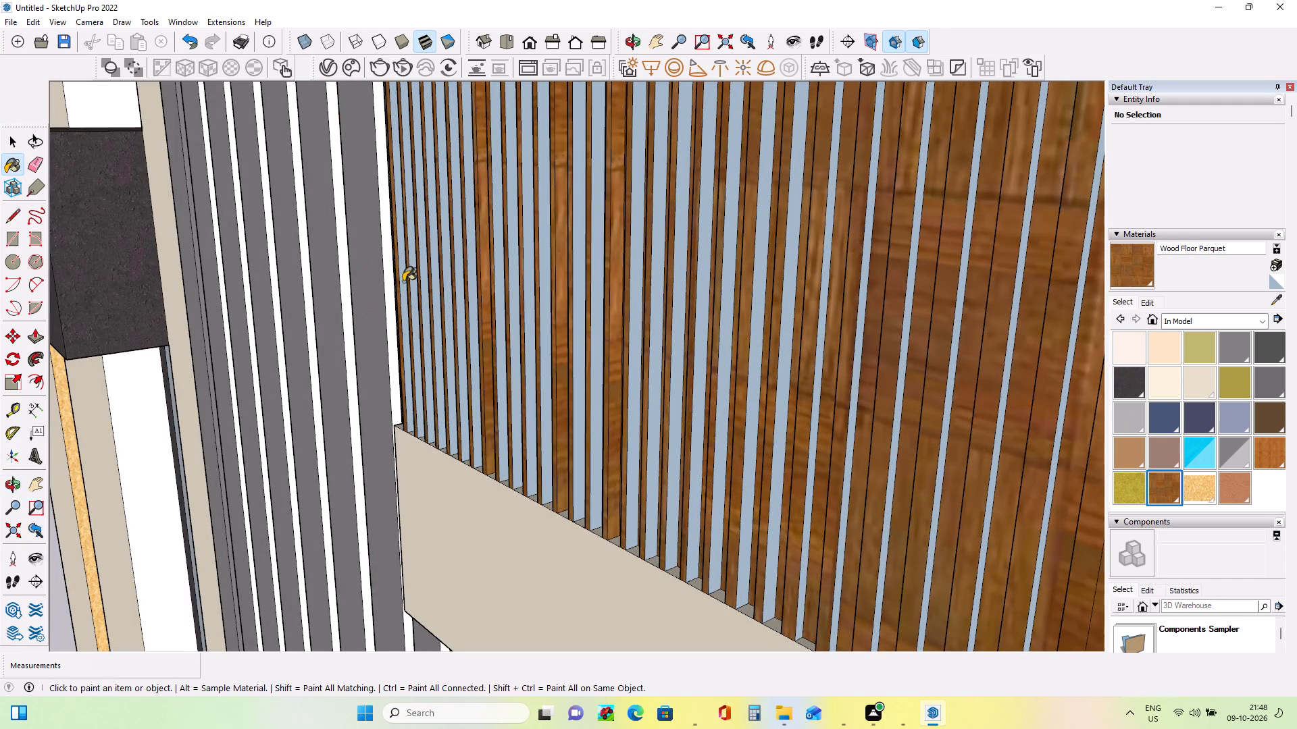
{"action": "left_click", "coordinate": [403, 281]}
{"action": "left_click", "coordinate": [423, 290]}
{"action": "left_click", "coordinate": [425, 292]}
{"action": "left_click", "coordinate": [435, 295]}
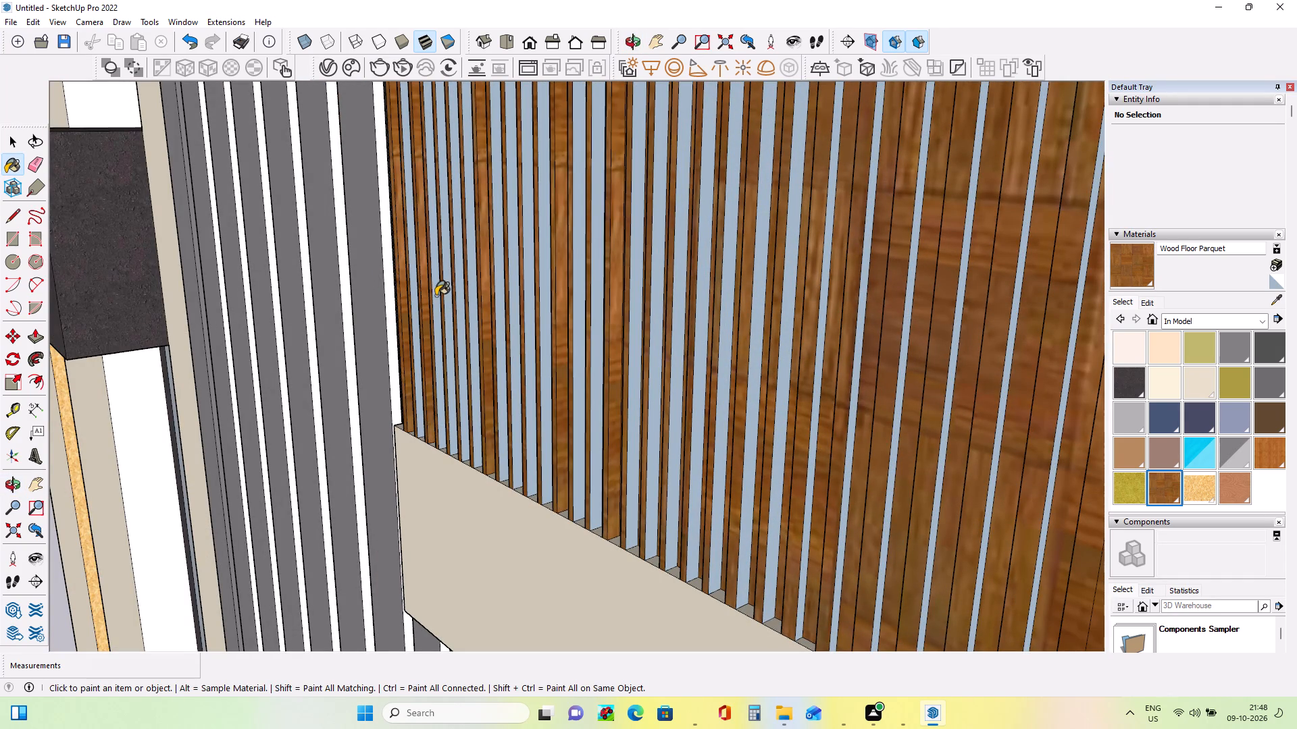
{"action": "left_click", "coordinate": [444, 298]}
{"action": "left_click", "coordinate": [454, 302]}
Fill in the skipped blue-grey side faces among the slats nearest the fluted wall with Wood Floor Parquet.
{"action": "left_click", "coordinate": [468, 306]}
{"action": "left_click", "coordinate": [469, 305]}
{"action": "left_click", "coordinate": [466, 298]}
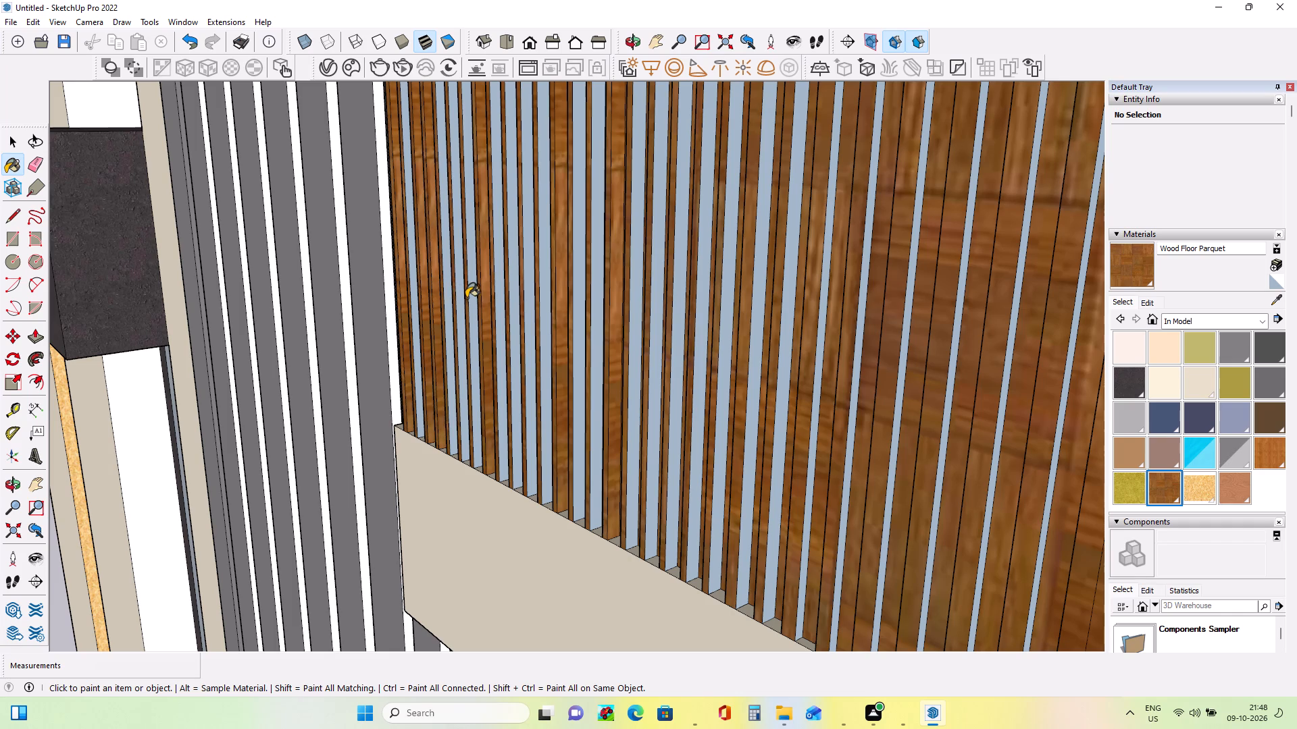
{"action": "left_click", "coordinate": [459, 293]}
{"action": "left_click", "coordinate": [447, 289]}
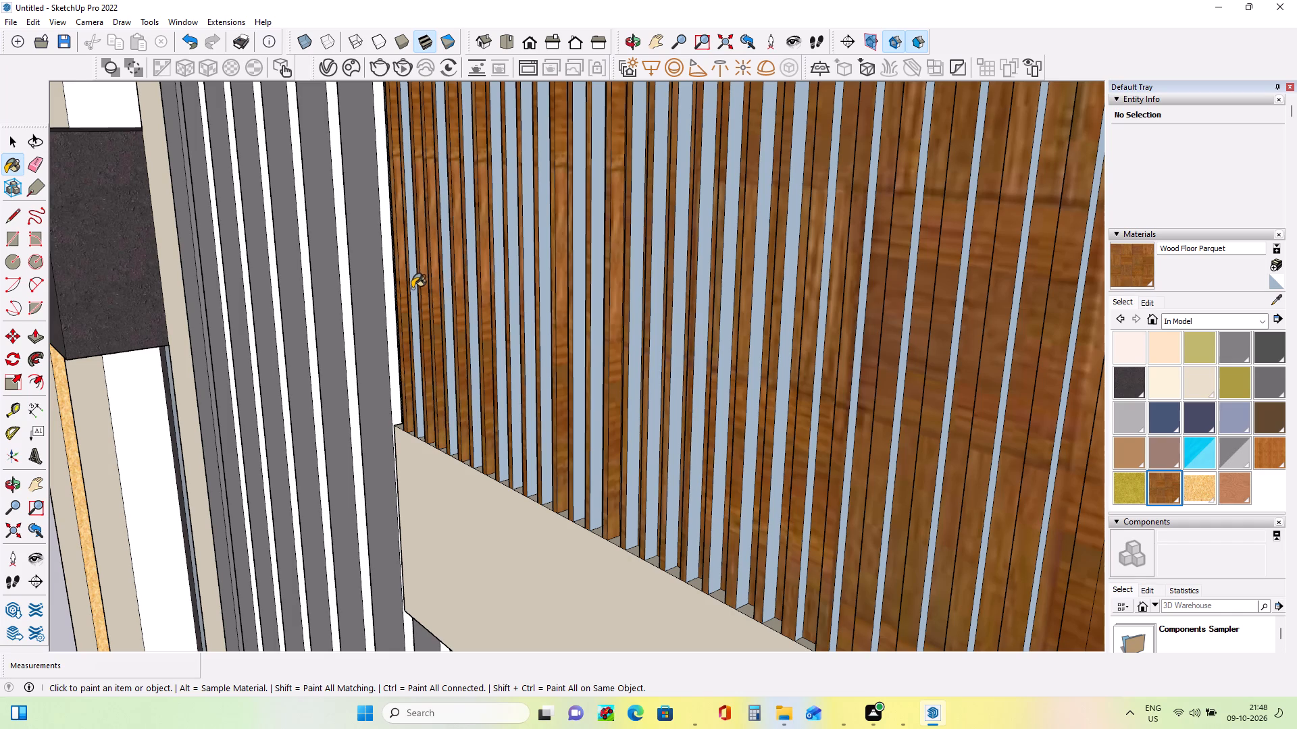
{"action": "left_click", "coordinate": [412, 288]}
Apply Wood Floor Parquet to the next blue-grey side faces, working along the railing away from the fluted wall.
{"action": "left_click", "coordinate": [473, 298]}
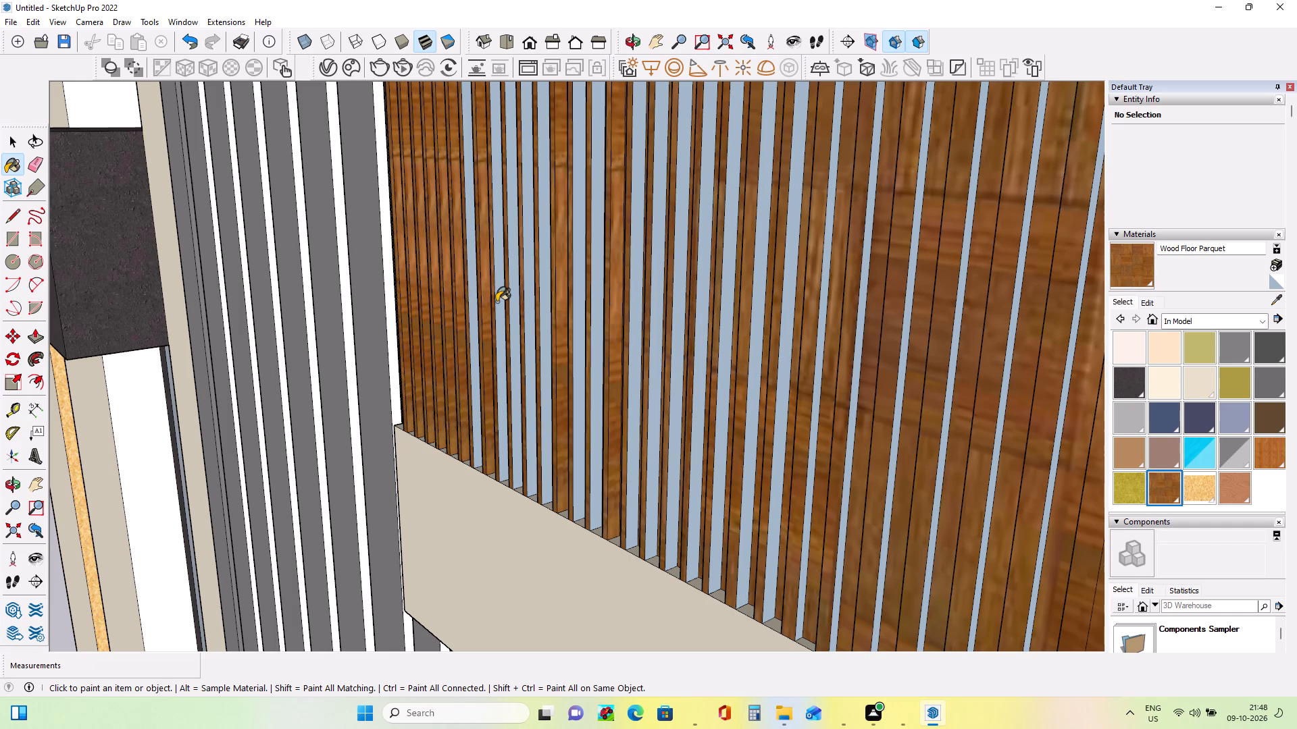
{"action": "left_click", "coordinate": [497, 302]}
{"action": "left_click", "coordinate": [513, 306]}
{"action": "left_click", "coordinate": [530, 312]}
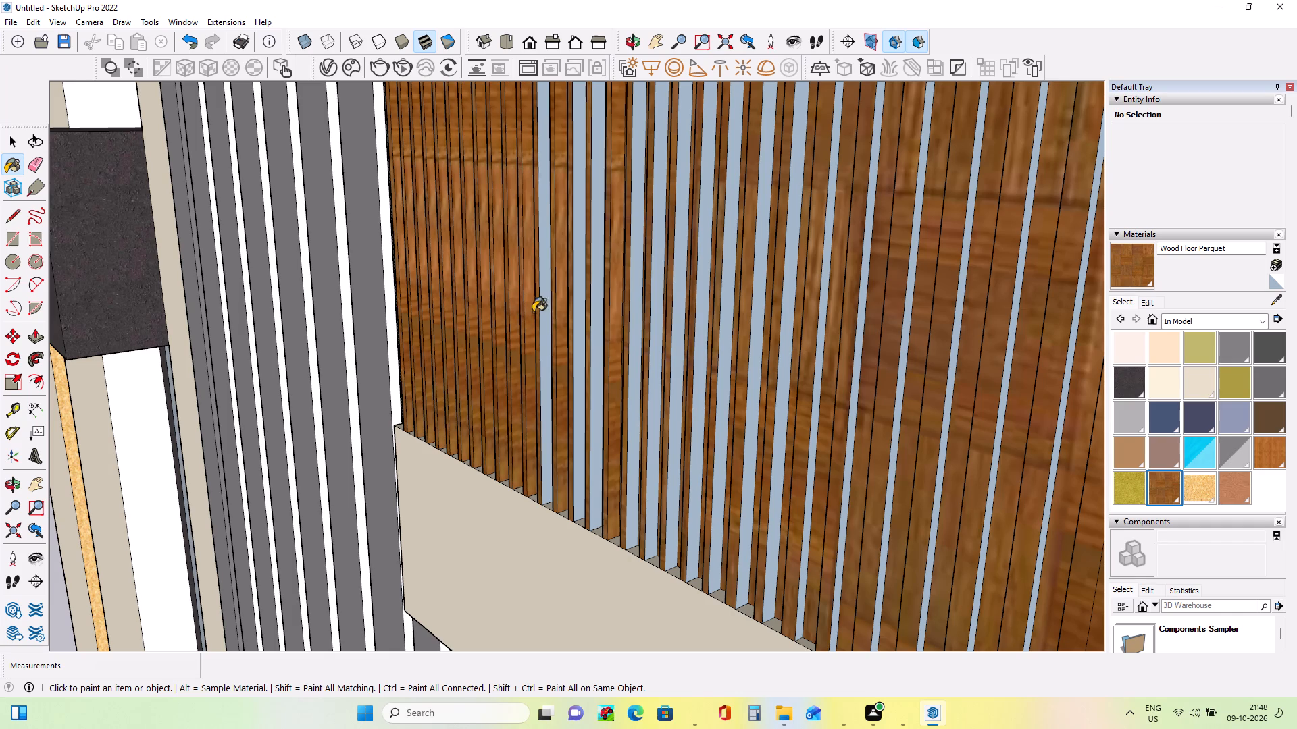
{"action": "left_click", "coordinate": [545, 313]}
{"action": "left_click", "coordinate": [576, 321]}
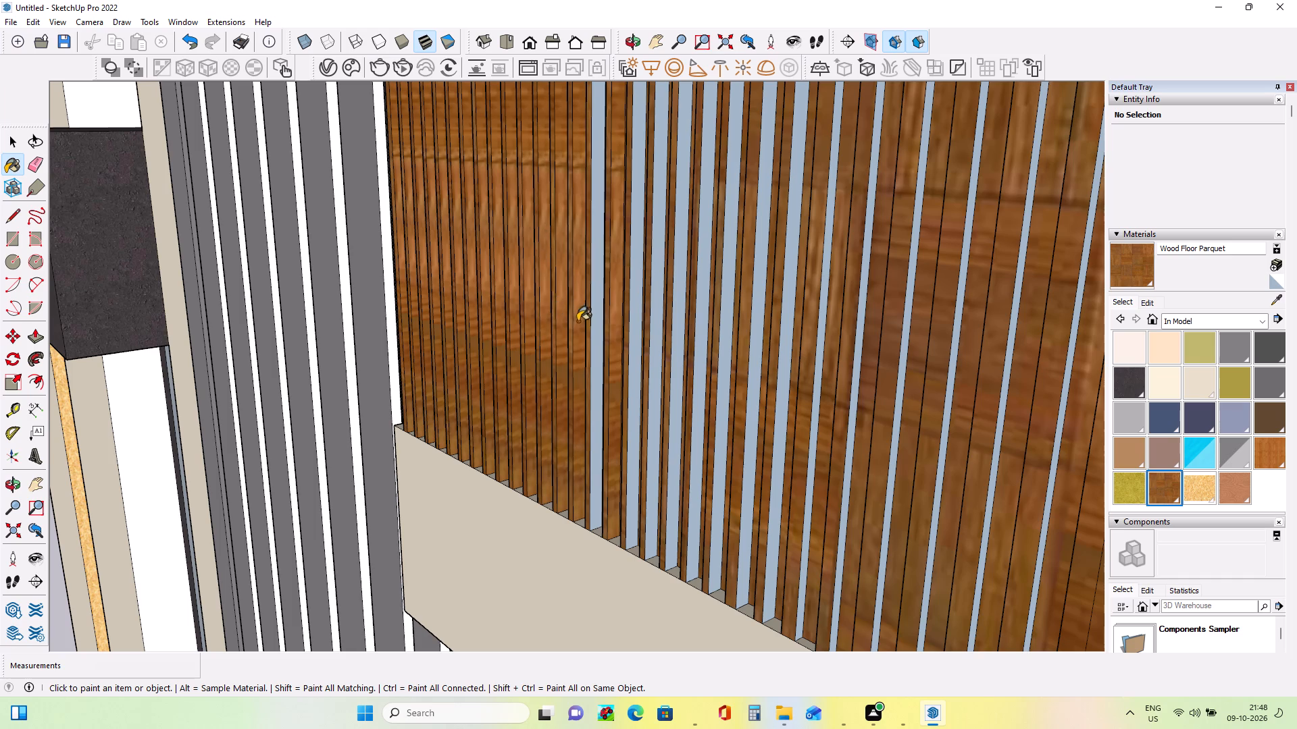
{"action": "left_click", "coordinate": [592, 327]}
{"action": "left_click", "coordinate": [634, 340]}
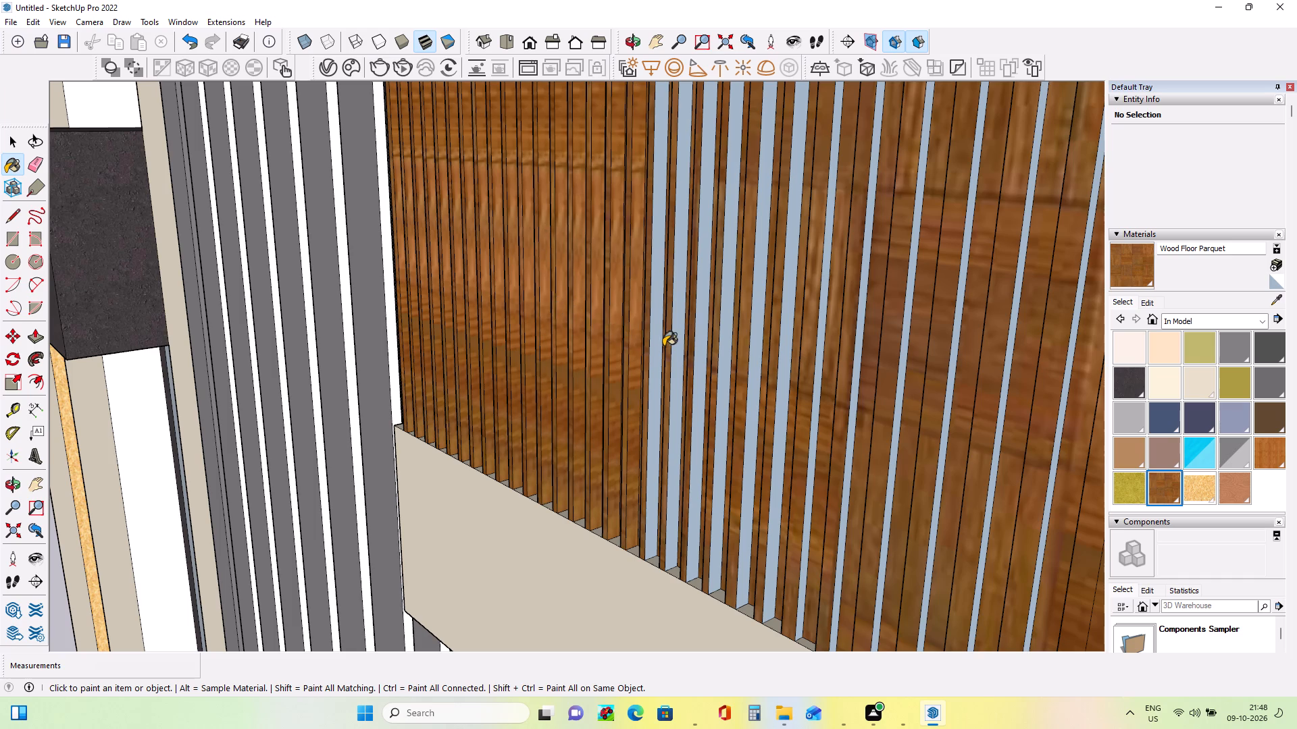
Paint the wider-looking blue-grey side faces in the middle of the visible railing stretch with Wood Floor Parquet.
{"action": "left_click", "coordinate": [655, 351]}
{"action": "left_click", "coordinate": [681, 344]}
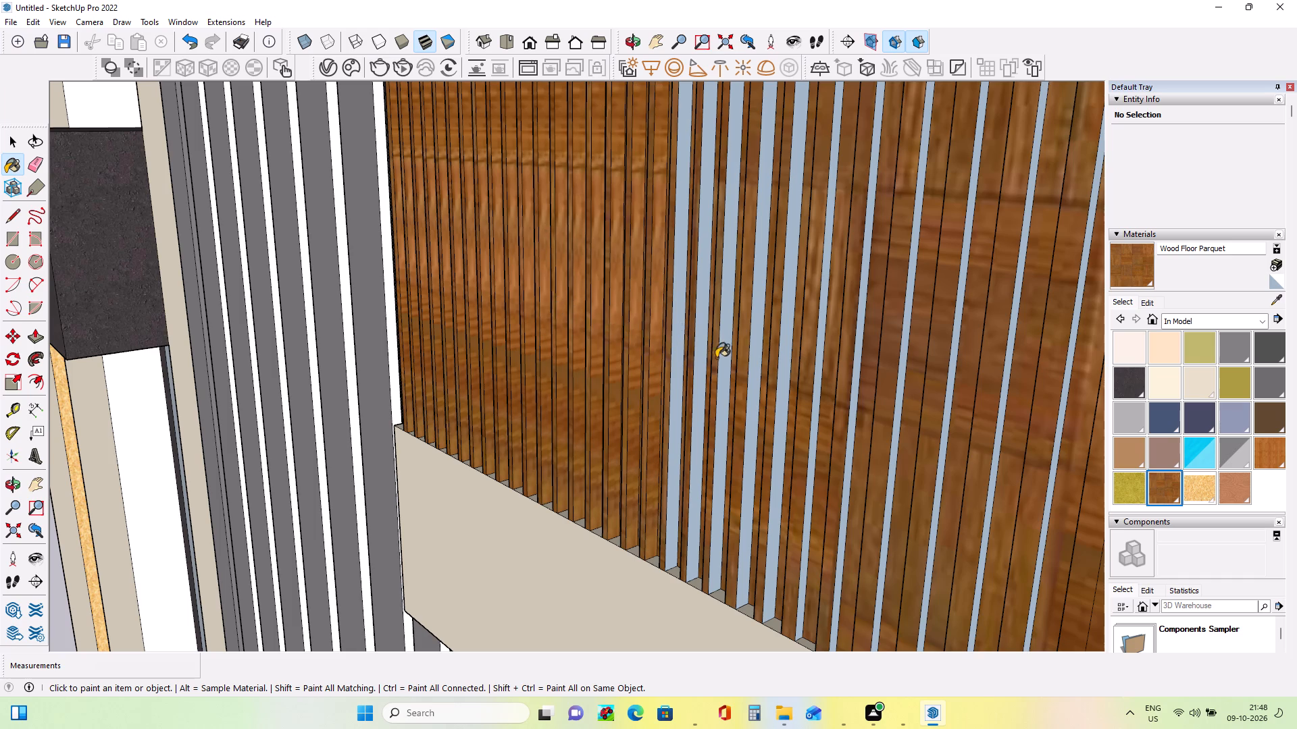
{"action": "left_click", "coordinate": [698, 358]}
{"action": "left_click", "coordinate": [723, 374]}
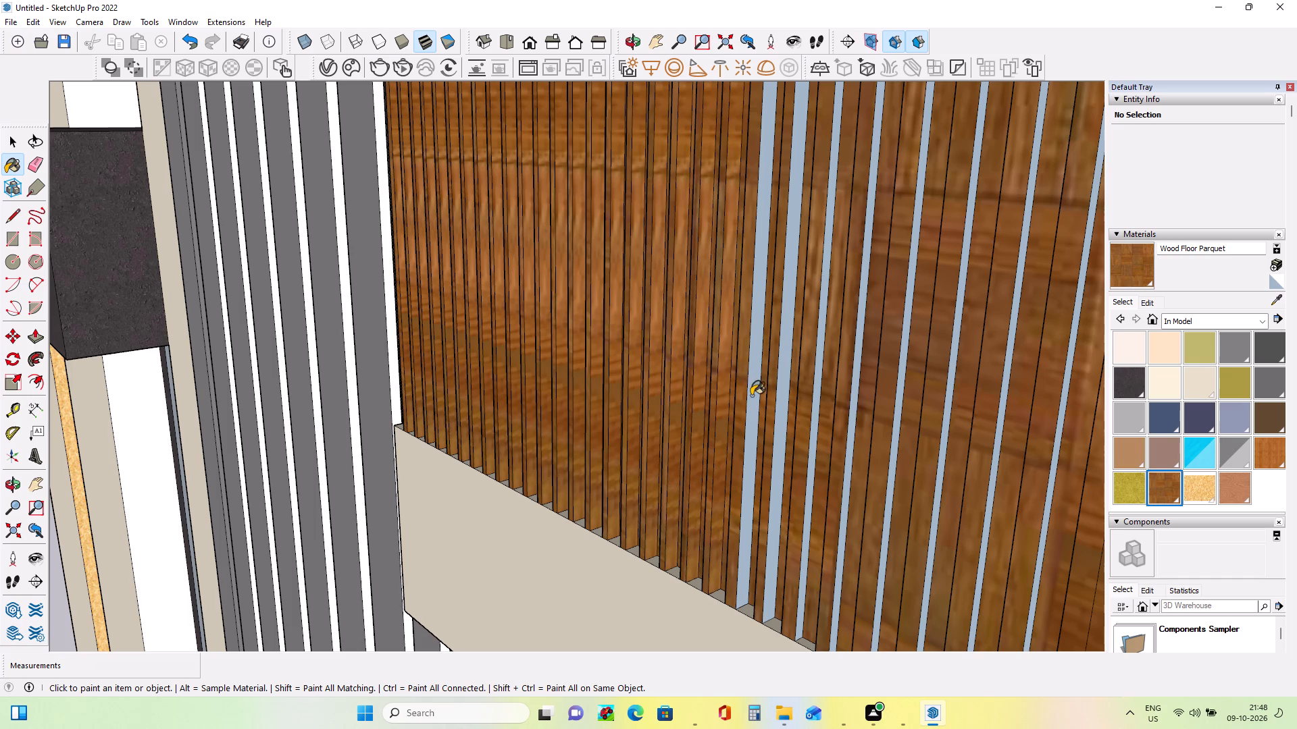
{"action": "left_click", "coordinate": [751, 396]}
{"action": "left_click", "coordinate": [786, 415]}
{"action": "left_click", "coordinate": [811, 427]}
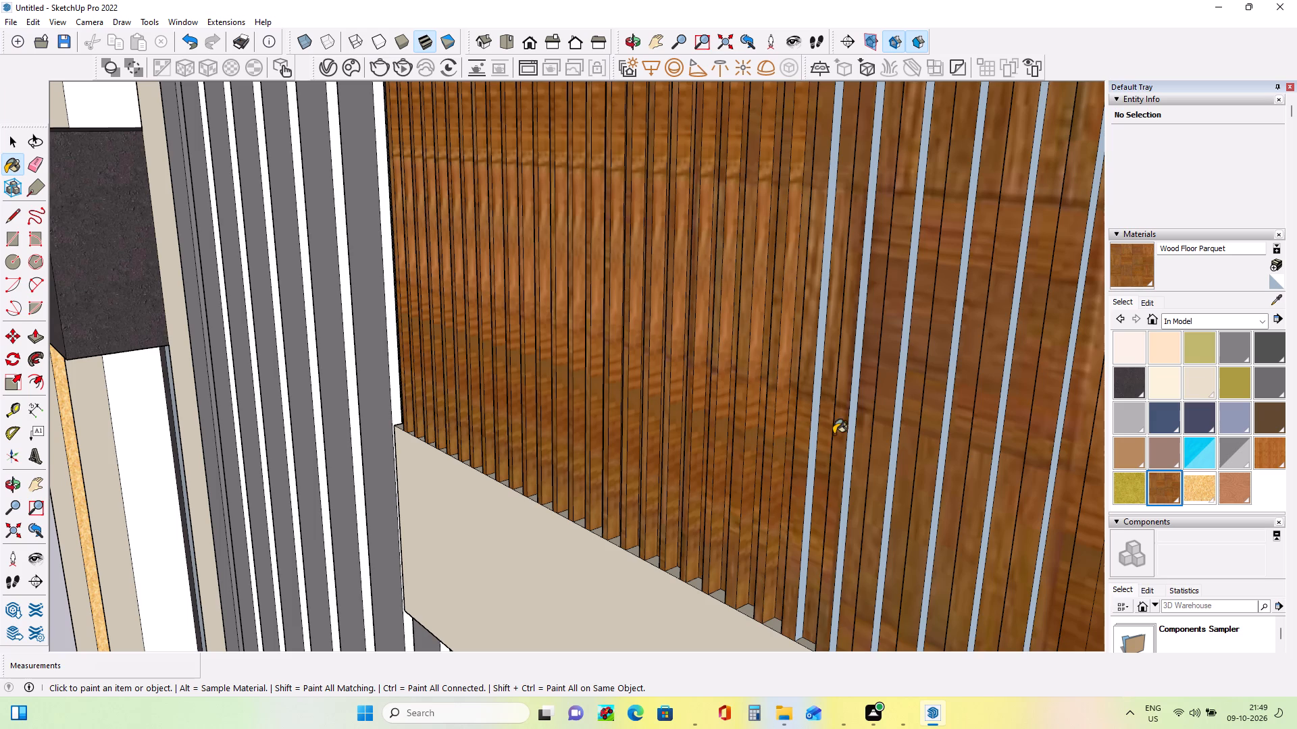
Paint the remaining visible narrow blue-grey slat sides farthest from the fluted wall with Wood Floor Parquet.
{"action": "left_click", "coordinate": [817, 430]}
{"action": "left_click", "coordinate": [852, 428]}
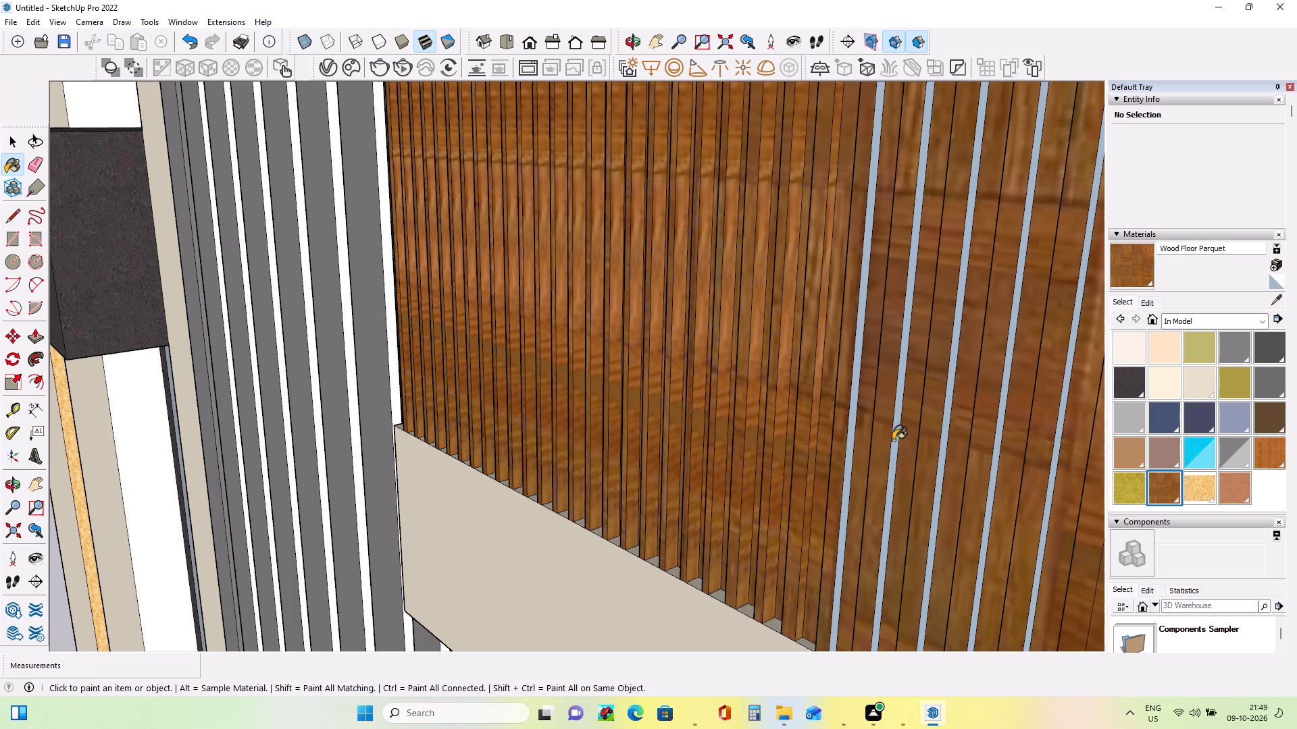
{"action": "left_click", "coordinate": [893, 440]}
{"action": "left_click", "coordinate": [941, 461]}
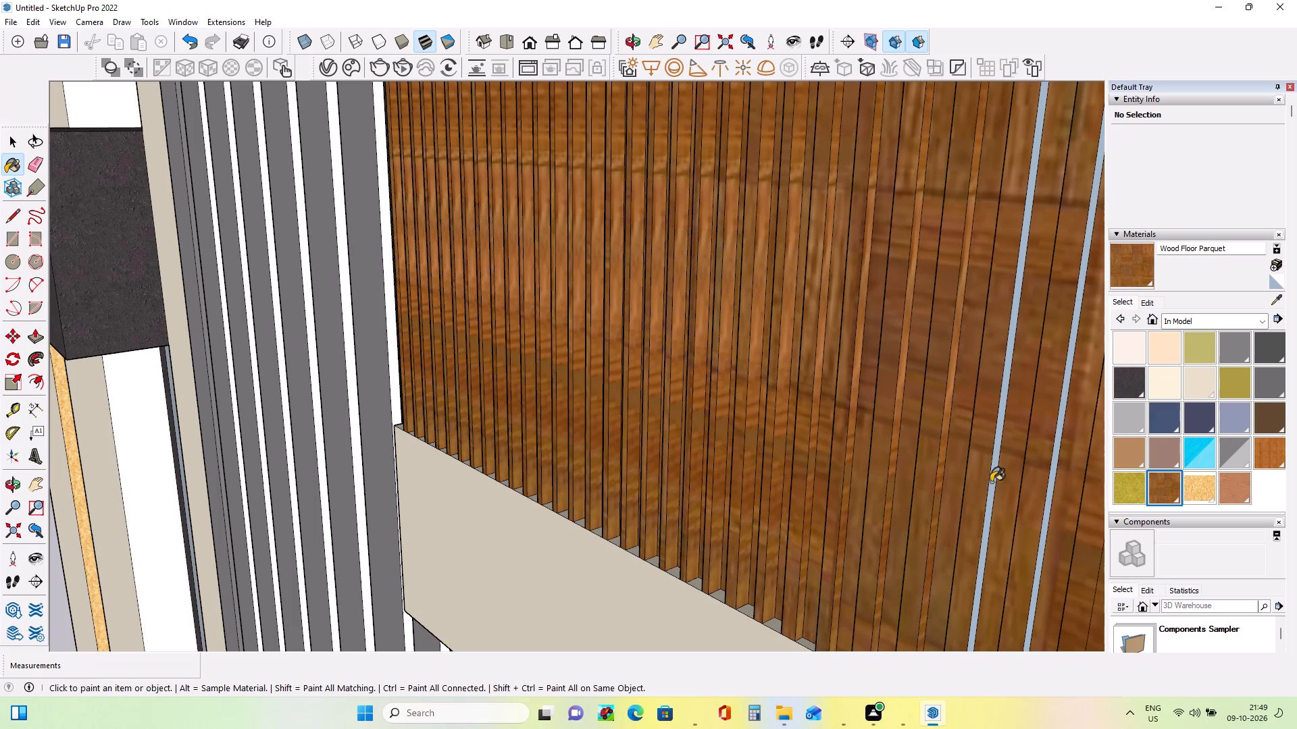
{"action": "left_click", "coordinate": [991, 482]}
{"action": "left_click", "coordinate": [1044, 529]}
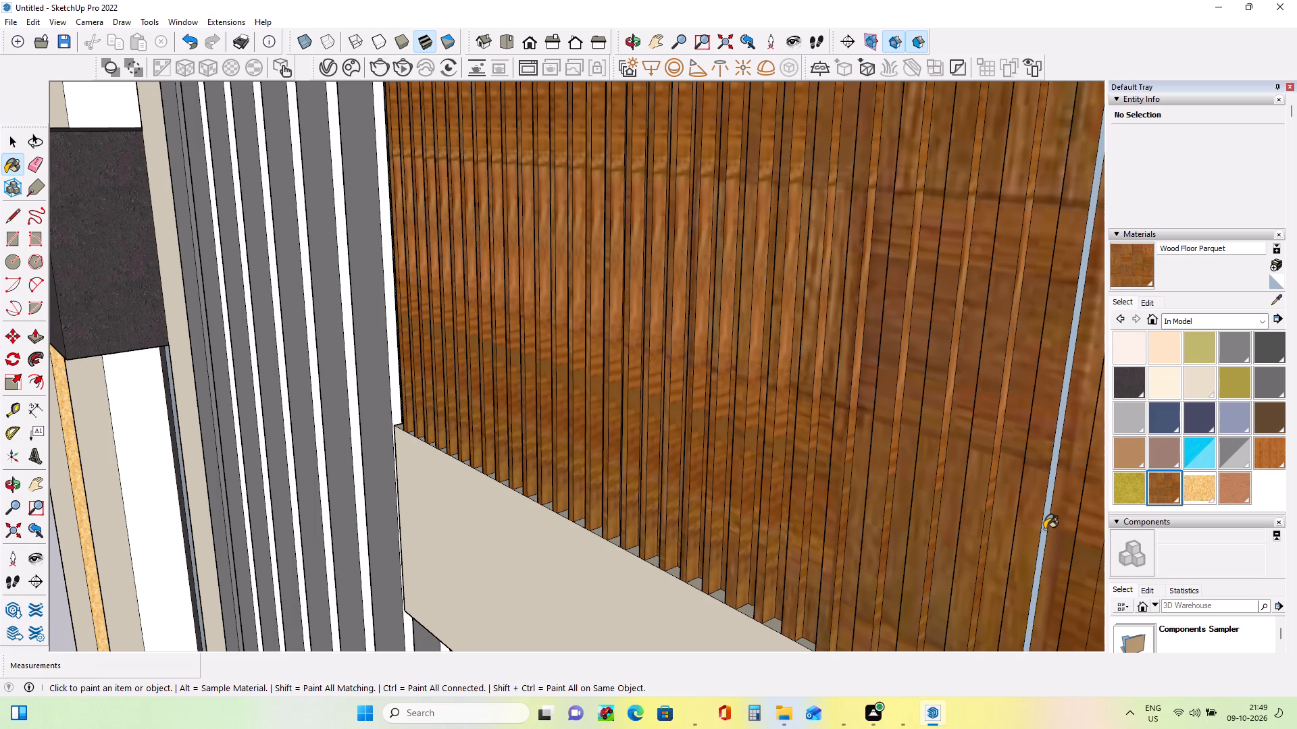
Examine the wood-slatted railings on both terraces and compare the whole front facade with the reference photo.
{"action": "scroll", "coordinate": [615, 331], "scroll_direction": "down", "scroll_amount": 8}
{"action": "middle_click_drag", "start_coordinate": [878, 409], "coordinate": [988, 433]}
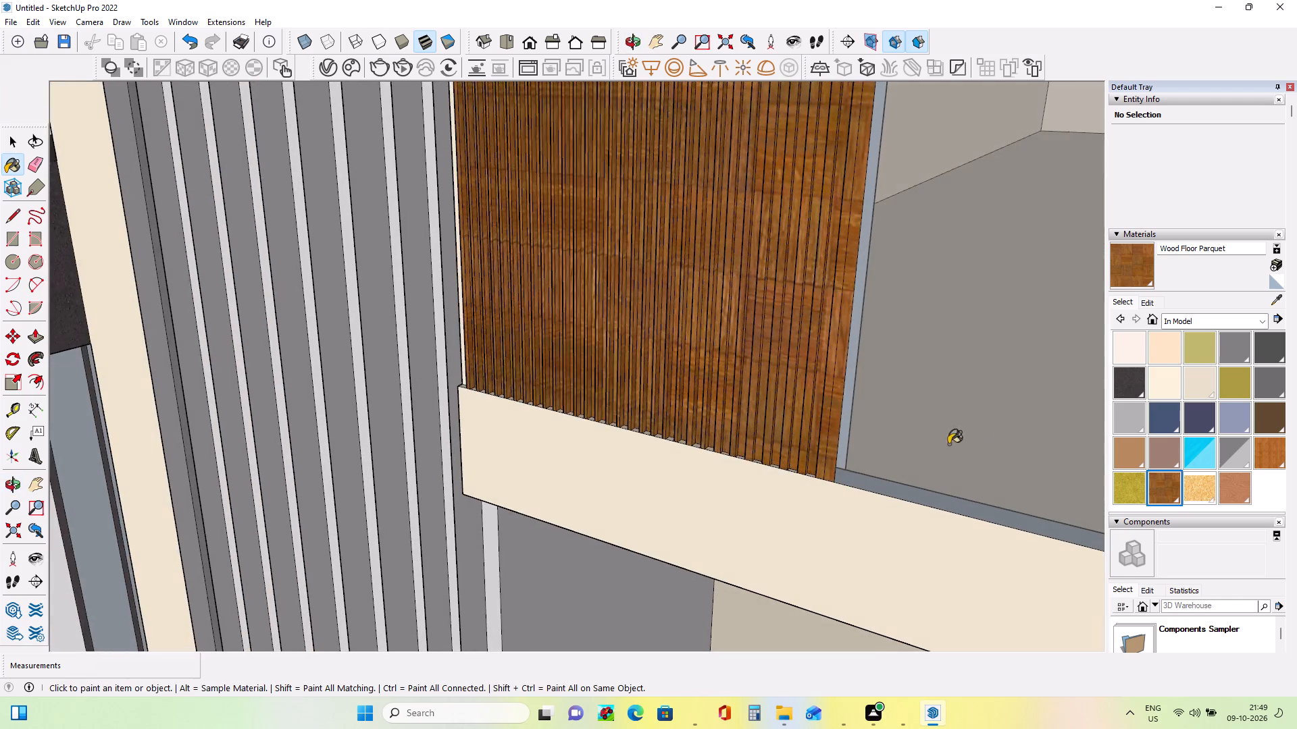
{"action": "scroll", "coordinate": [782, 419], "scroll_direction": "down", "scroll_amount": 12}
{"action": "middle_click_drag", "start_coordinate": [796, 452], "coordinate": [925, 460]}
{"action": "scroll", "coordinate": [785, 427], "scroll_direction": "down", "scroll_amount": 1}
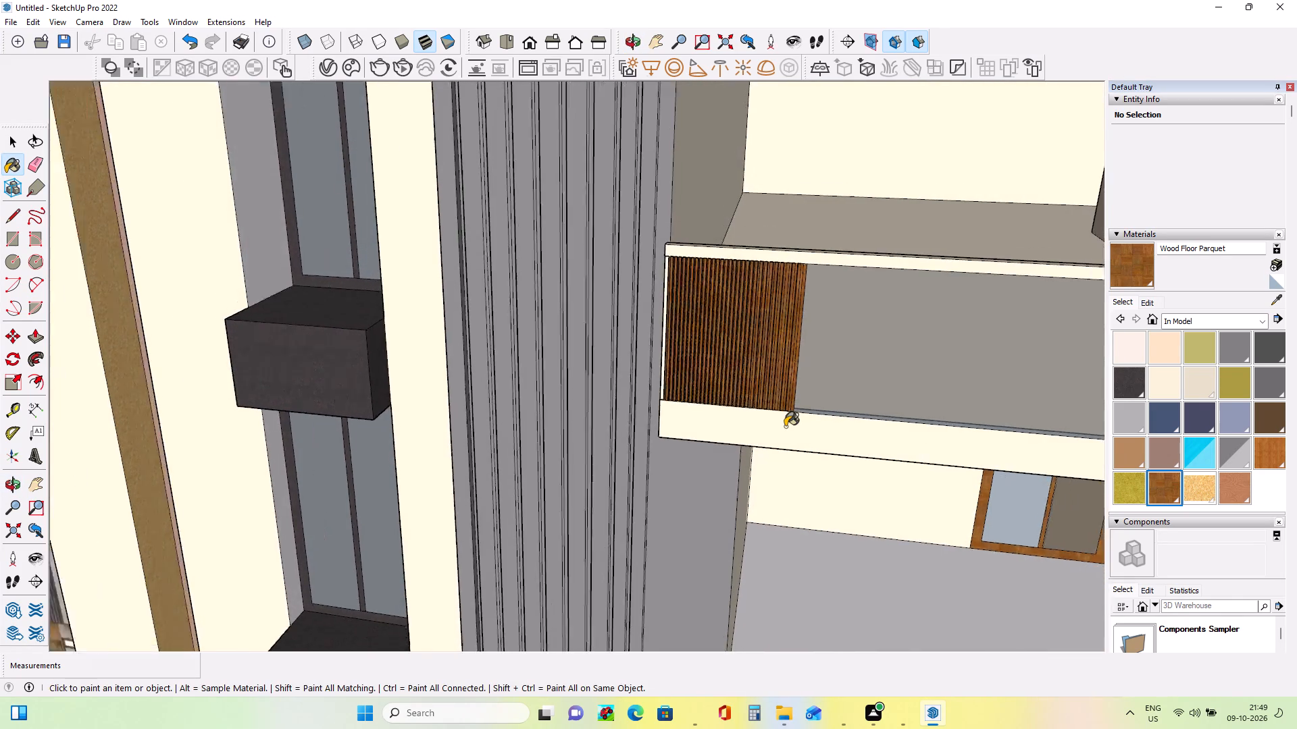
{"action": "scroll", "coordinate": [785, 427], "scroll_direction": "down", "scroll_amount": 10}
{"action": "scroll", "coordinate": [757, 603], "scroll_direction": "up", "scroll_amount": 5}
{"action": "scroll", "coordinate": [778, 531], "scroll_direction": "up", "scroll_amount": 4}
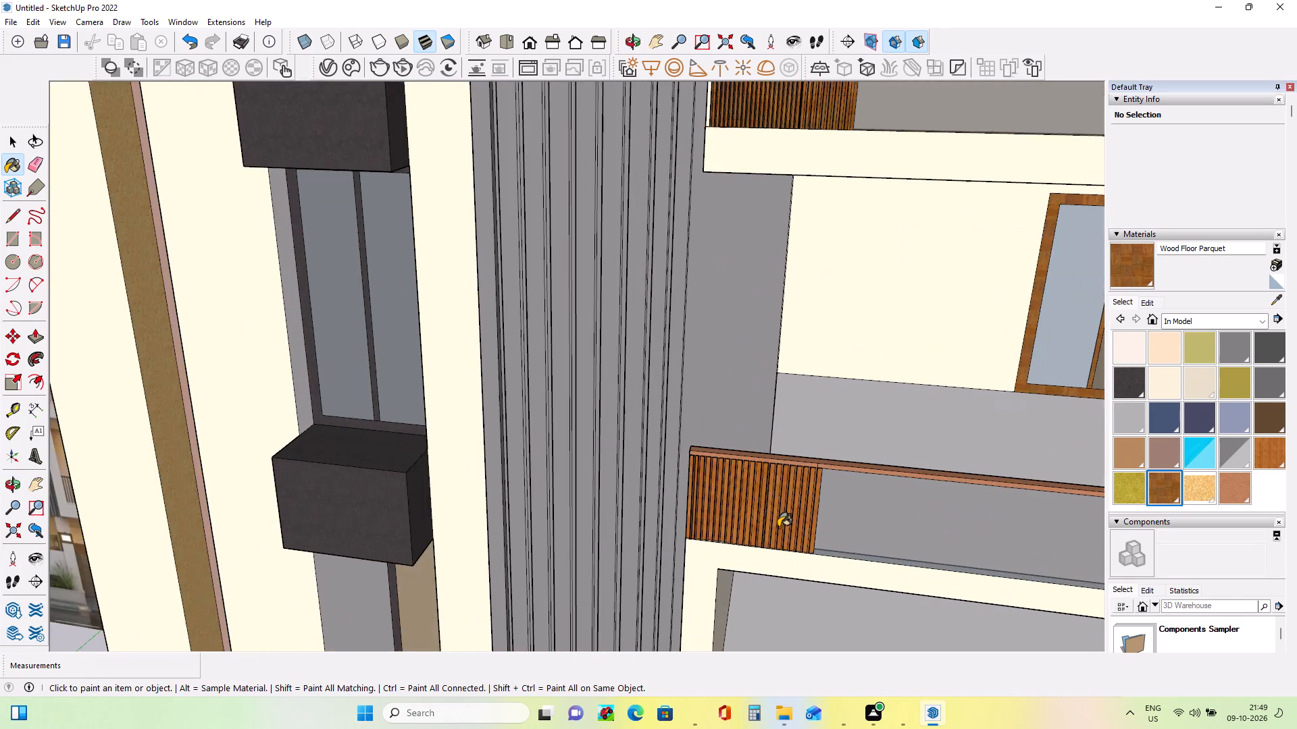
{"action": "scroll", "coordinate": [778, 527], "scroll_direction": "down", "scroll_amount": 12}
{"action": "middle_click_drag", "start_coordinate": [848, 546], "coordinate": [838, 456]}
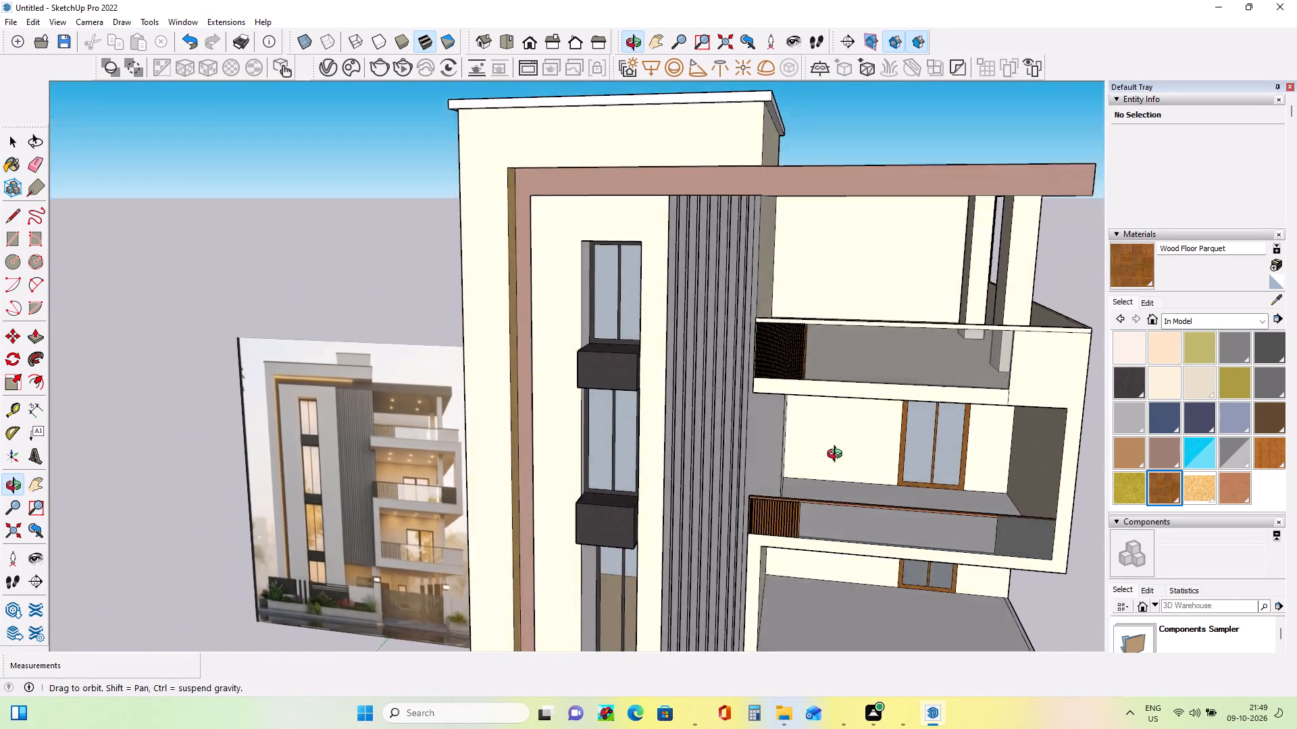
{"action": "middle_click_drag", "start_coordinate": [838, 456], "coordinate": [836, 449]}
{"action": "scroll", "coordinate": [824, 452], "scroll_direction": "up", "scroll_amount": 2}
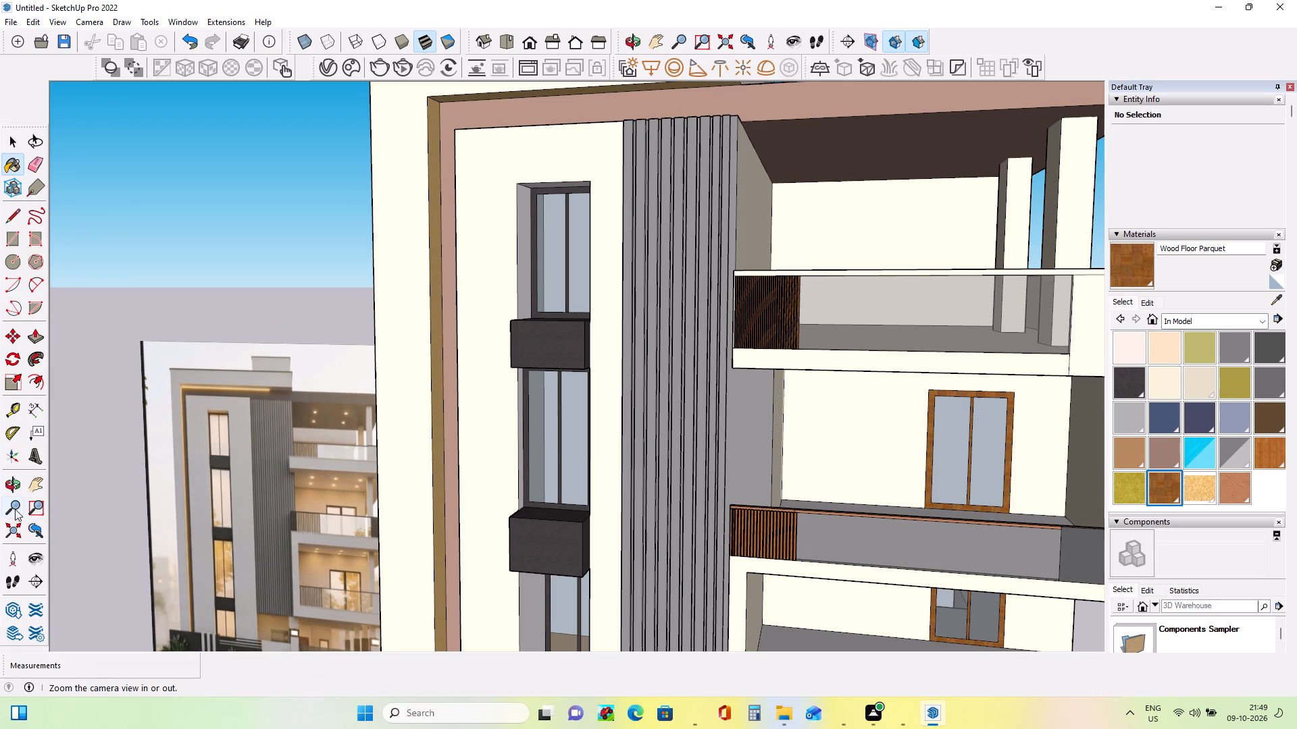
{"action": "left_click", "coordinate": [39, 489]}
{"action": "left_click_drag", "start_coordinate": [522, 464], "coordinate": [484, 283]}
{"action": "scroll", "coordinate": [688, 430], "scroll_direction": "down", "scroll_amount": 3}
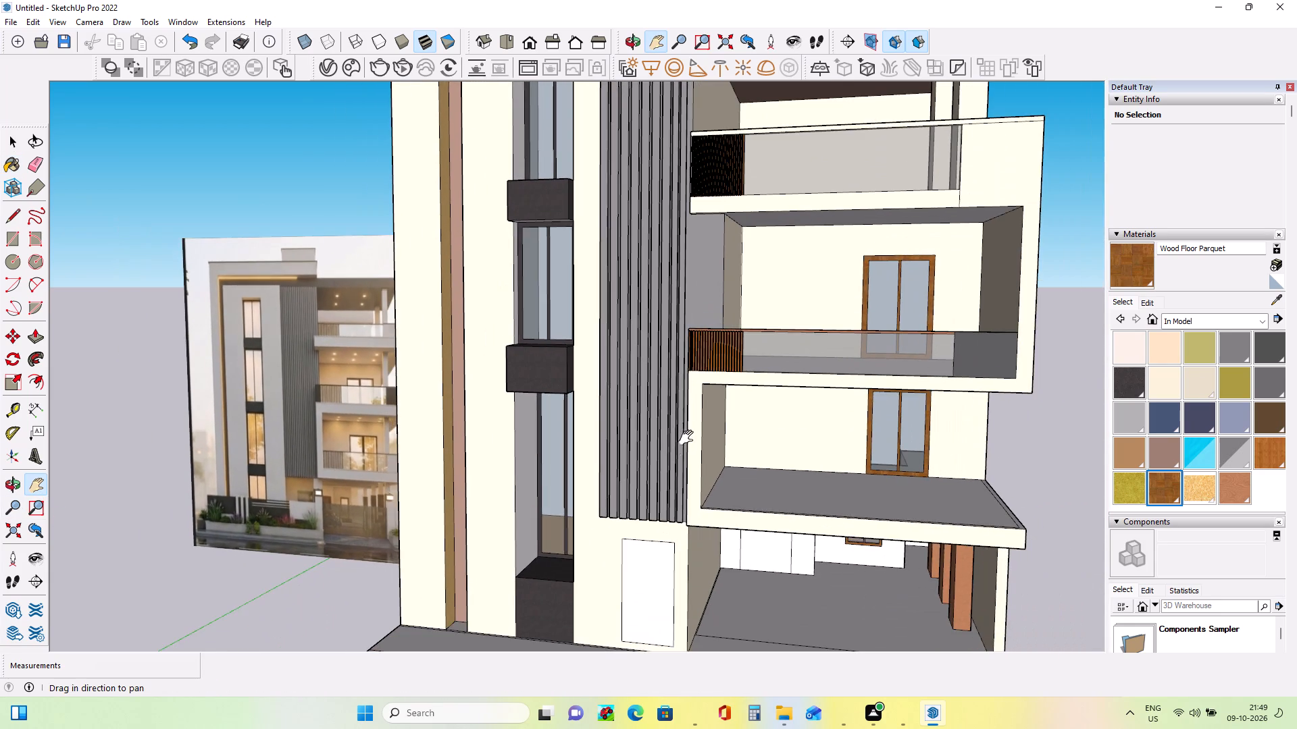
{"action": "middle_click_drag", "start_coordinate": [791, 551], "coordinate": [782, 570]}
{"action": "scroll", "coordinate": [754, 518], "scroll_direction": "up", "scroll_amount": 1}
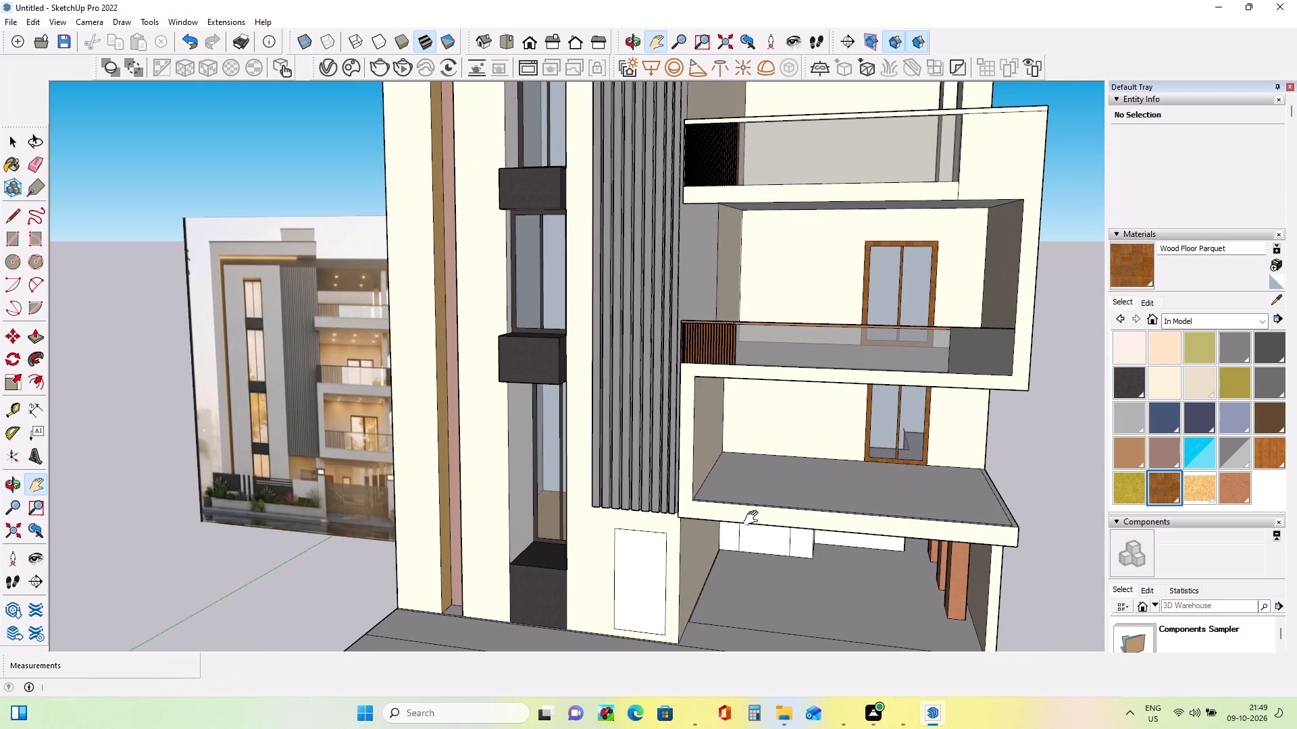
{"action": "middle_click_drag", "start_coordinate": [704, 449], "coordinate": [788, 487]}
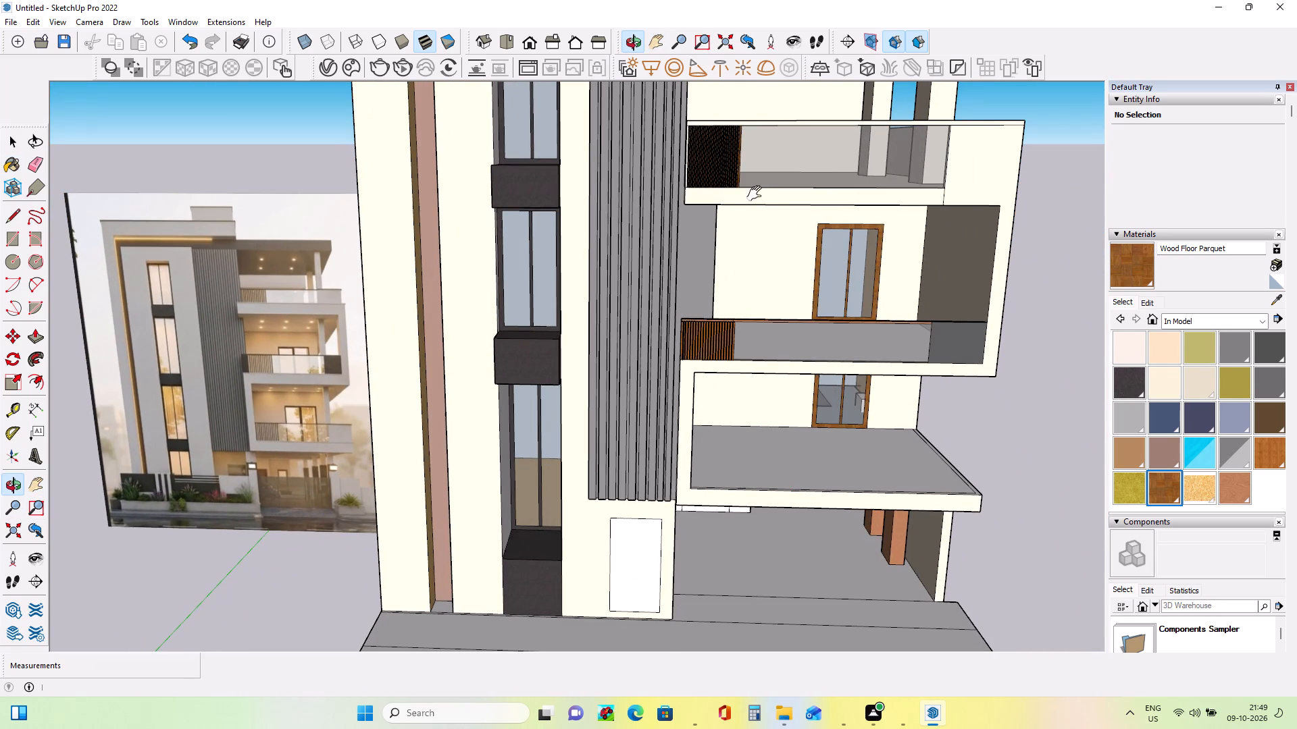
{"action": "scroll", "coordinate": [754, 194], "scroll_direction": "up", "scroll_amount": 2}
{"action": "scroll", "coordinate": [753, 240], "scroll_direction": "down", "scroll_amount": 7}
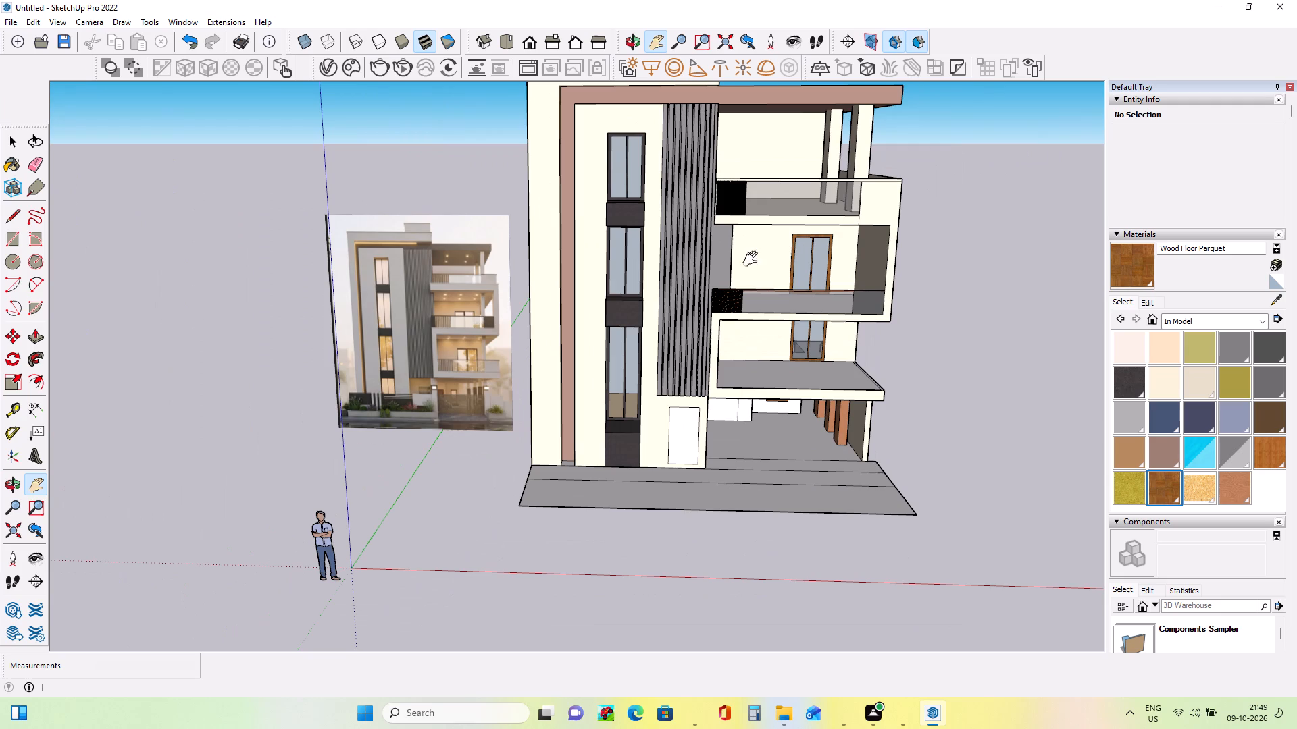
{"action": "scroll", "coordinate": [781, 269], "scroll_direction": "up", "scroll_amount": 1}
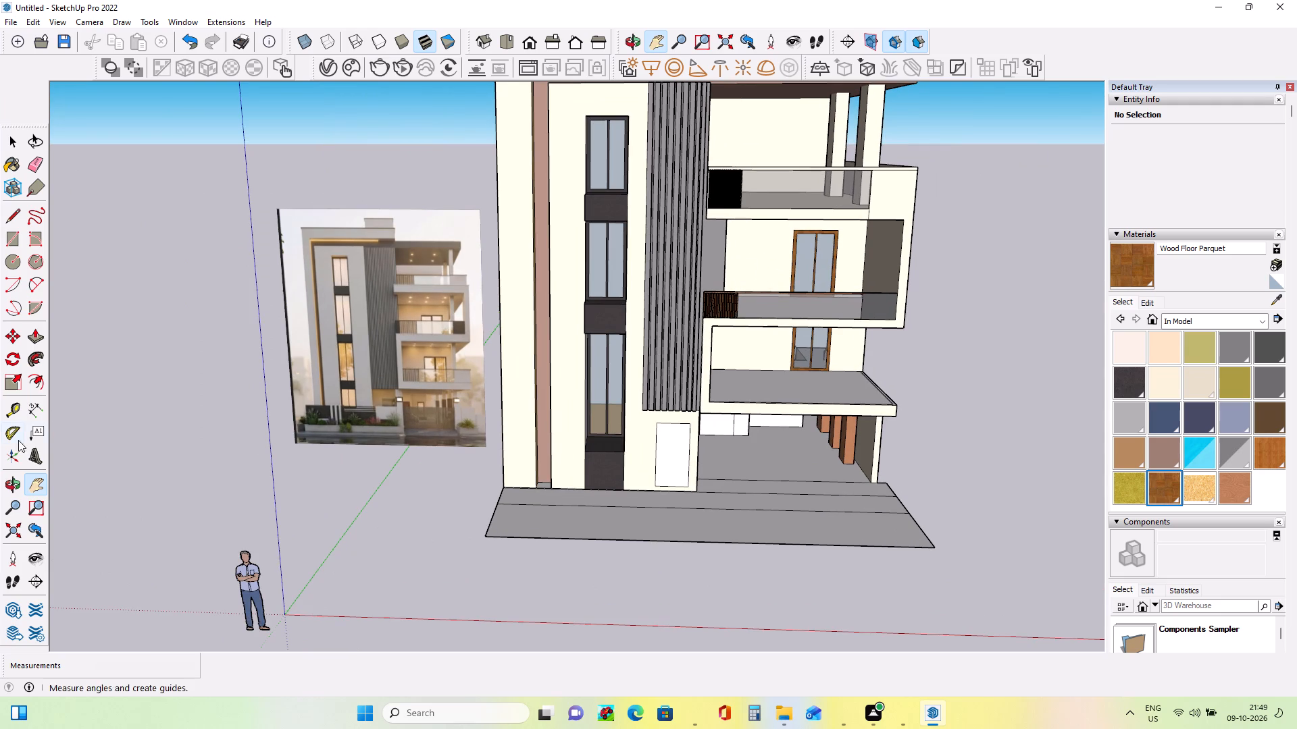
{"action": "left_click", "coordinate": [34, 479]}
{"action": "left_click_drag", "start_coordinate": [501, 331], "coordinate": [472, 400]}
{"action": "scroll", "coordinate": [613, 398], "scroll_direction": "up", "scroll_amount": 1}
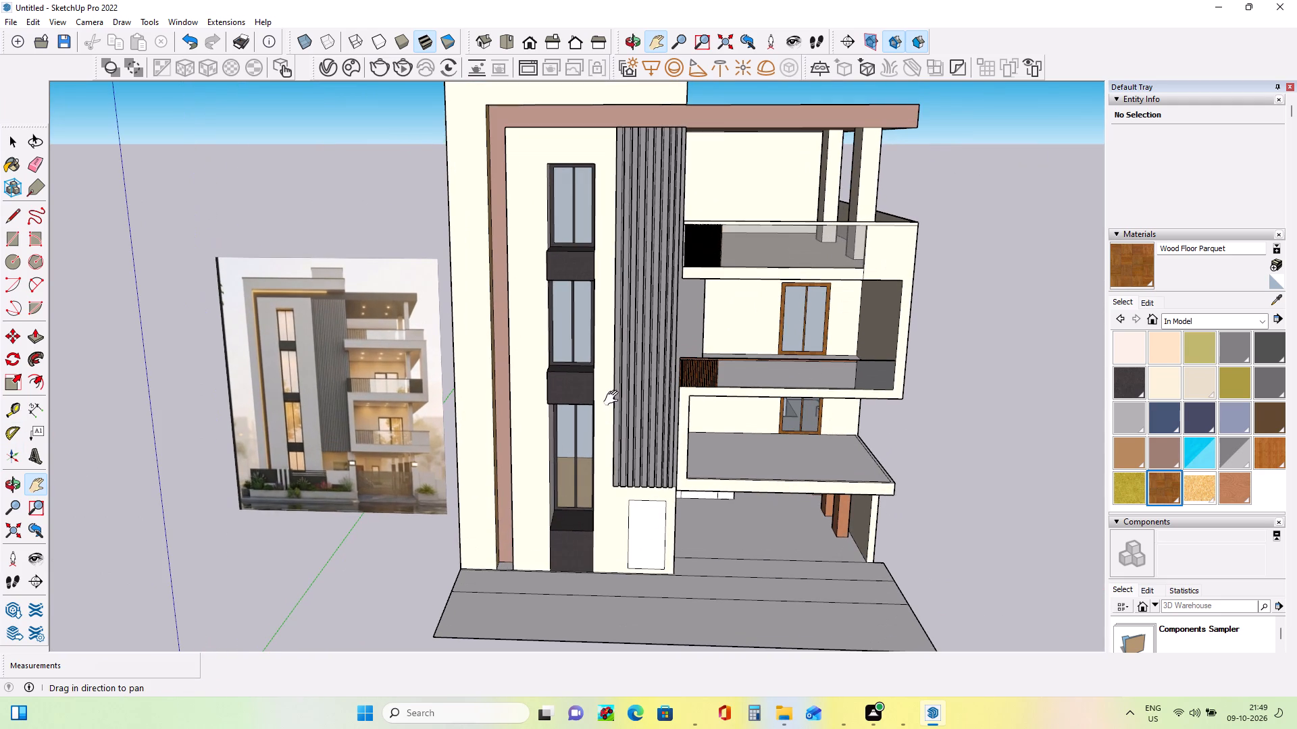
{"action": "scroll", "coordinate": [622, 404], "scroll_direction": "up", "scroll_amount": 1}
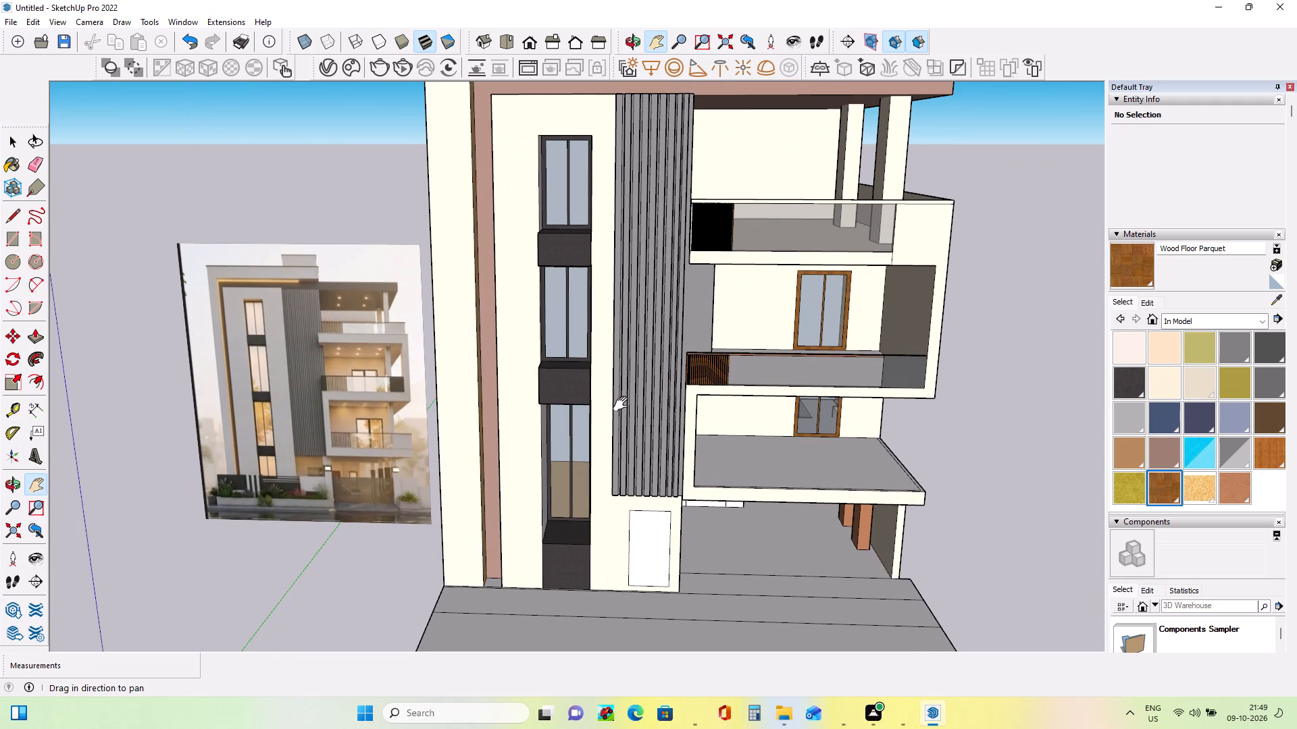
{"action": "middle_click_drag", "start_coordinate": [624, 404], "coordinate": [550, 358]}
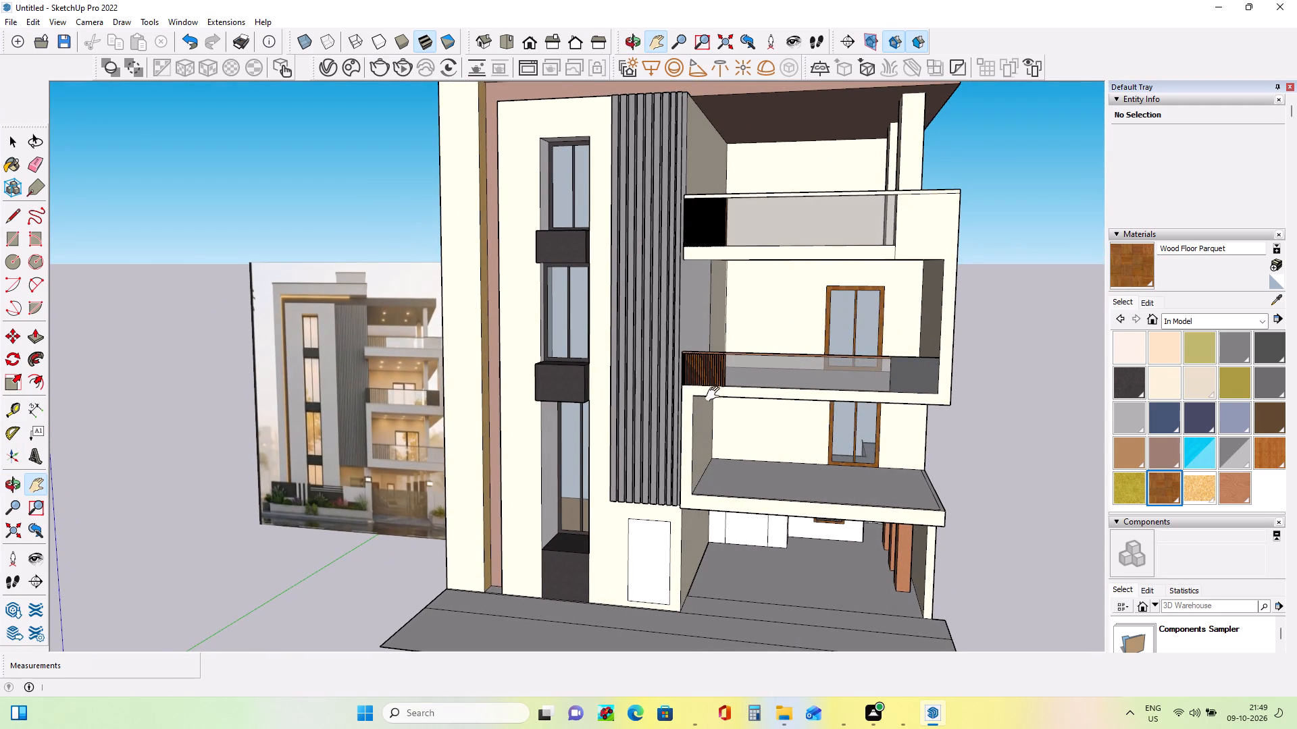
{"action": "scroll", "coordinate": [755, 253], "scroll_direction": "up", "scroll_amount": 13}
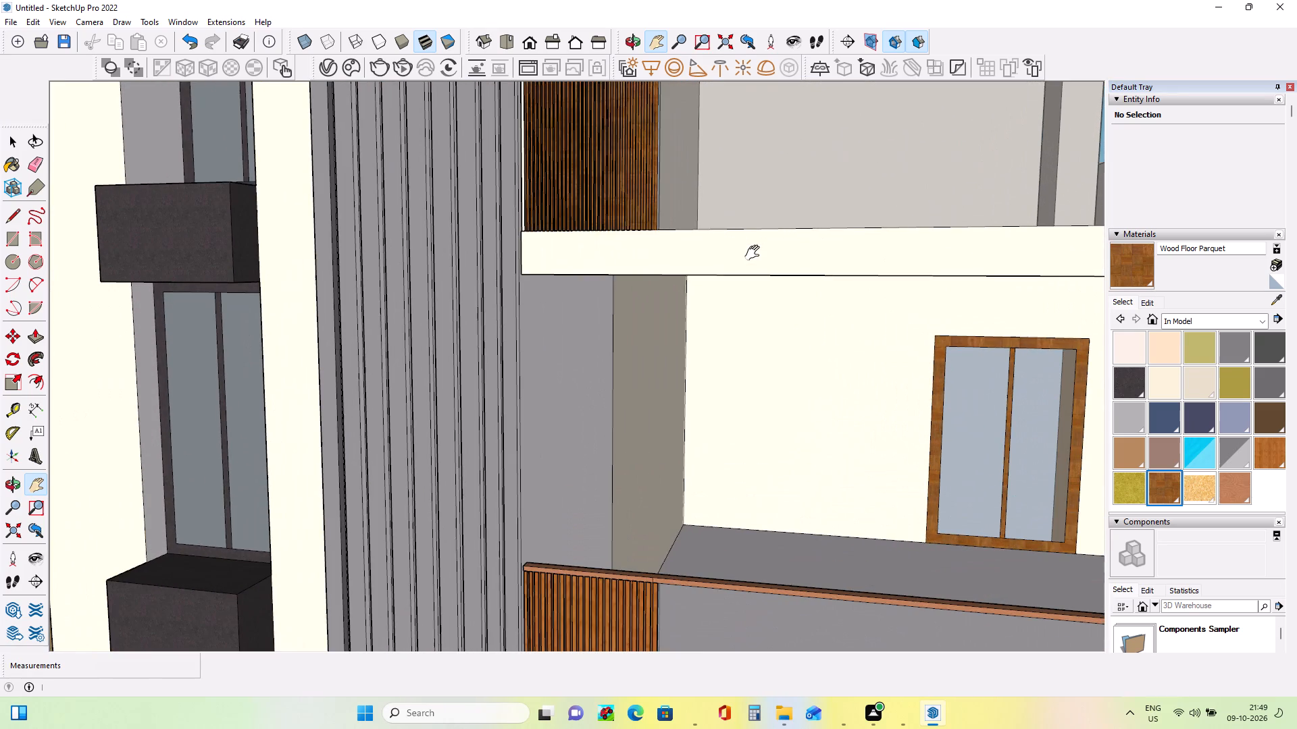
{"action": "scroll", "coordinate": [755, 253], "scroll_direction": "down", "scroll_amount": 11}
{"action": "middle_click_drag", "start_coordinate": [738, 412], "coordinate": [709, 553]}
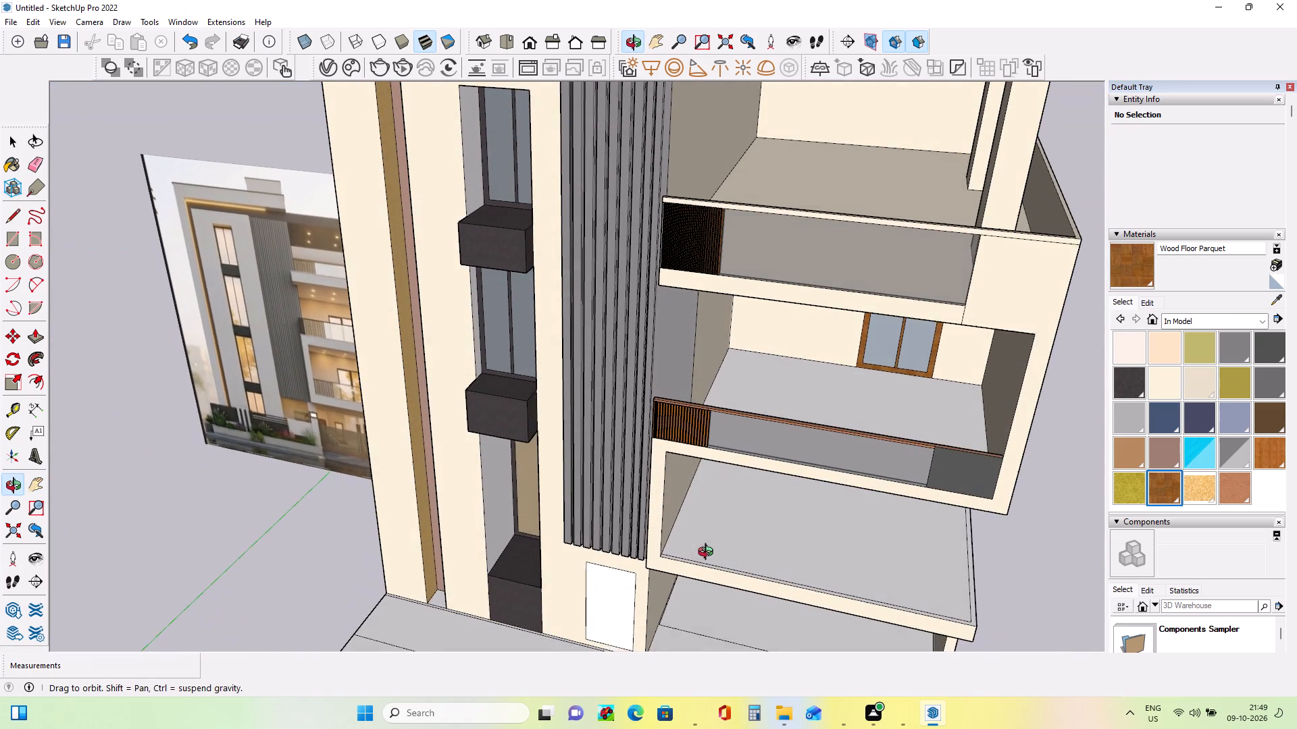
{"action": "middle_click_drag", "start_coordinate": [709, 553], "coordinate": [709, 555]}
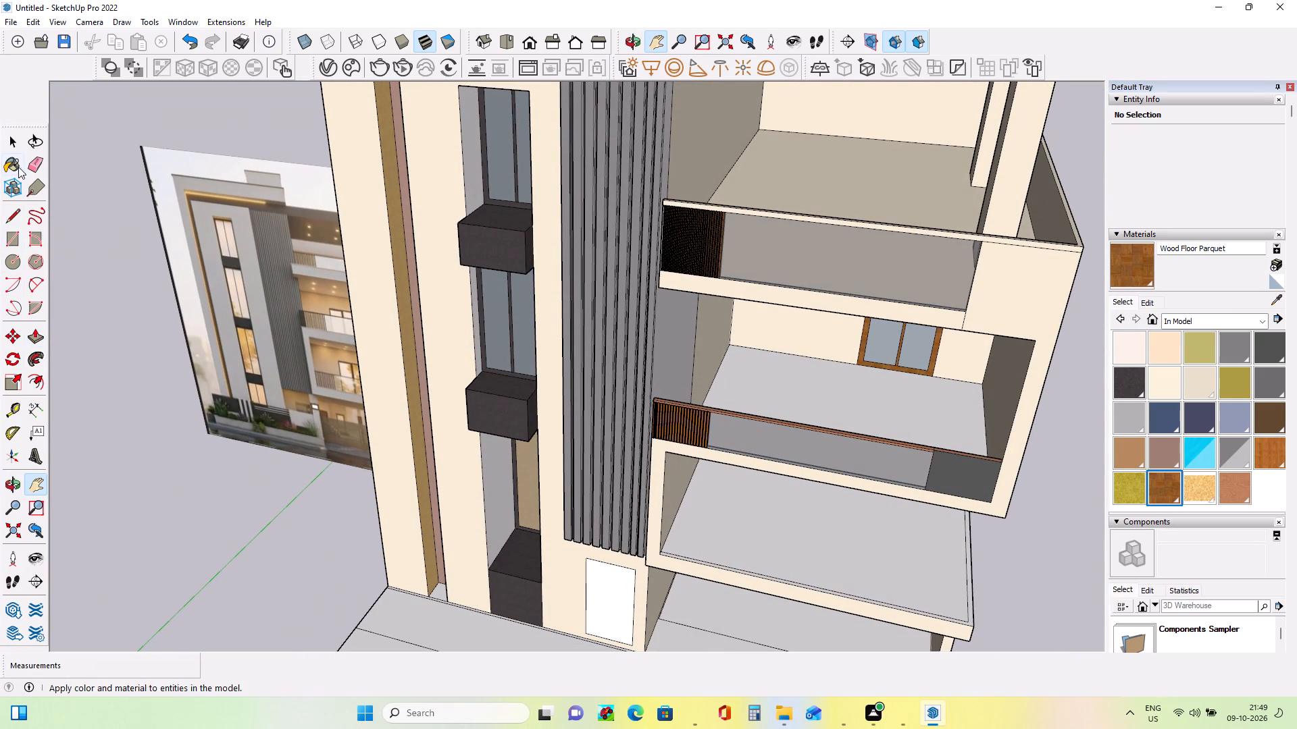
Select the middle balcony's railing, including its handrail and all the wood slats up to the fluted wall.
{"action": "left_click", "coordinate": [14, 142]}
{"action": "middle_click_drag", "start_coordinate": [711, 403], "coordinate": [520, 541]}
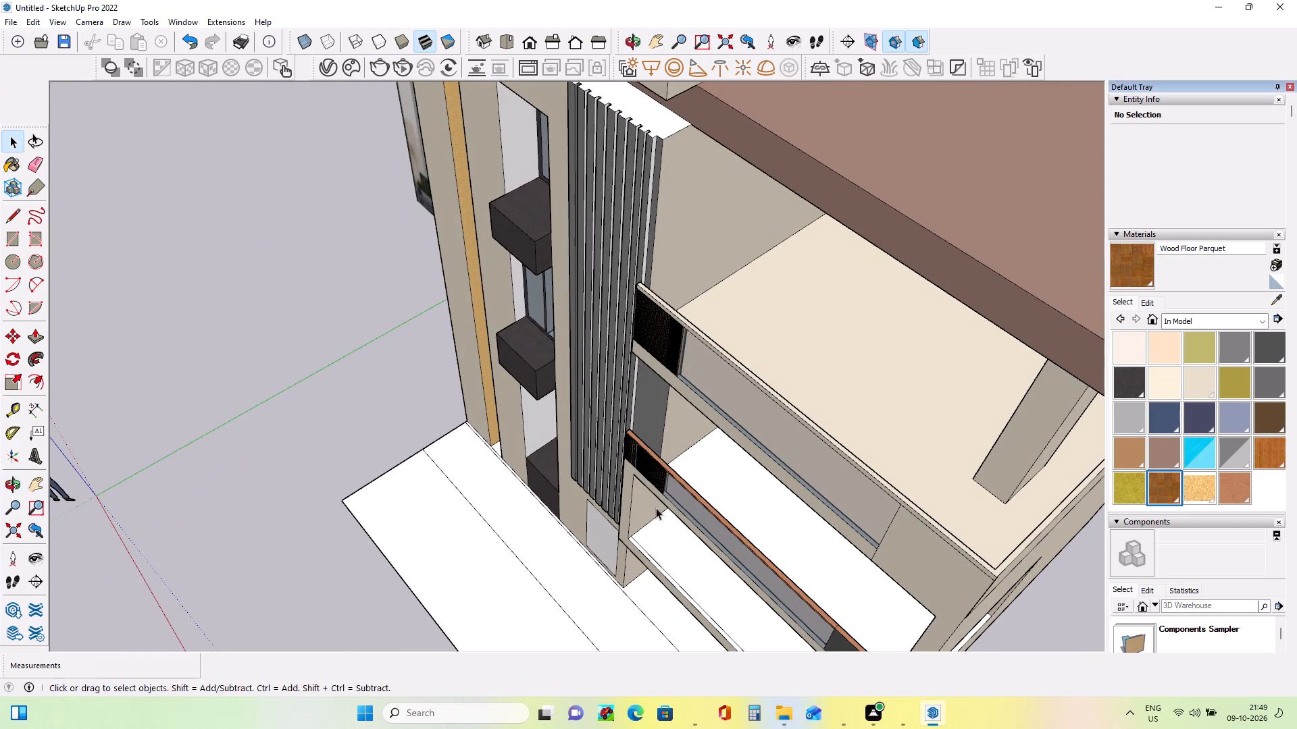
{"action": "left_click_drag", "start_coordinate": [673, 464], "coordinate": [638, 483]}
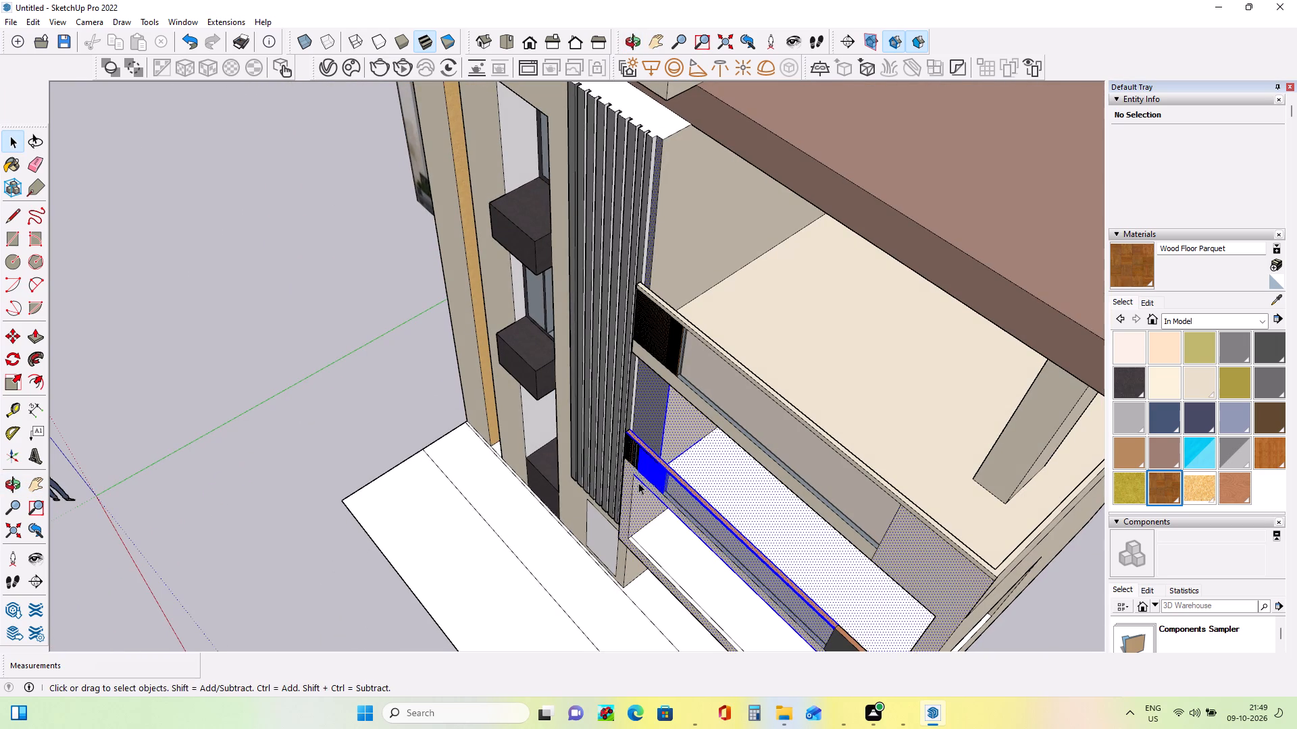
{"action": "middle_click_drag", "start_coordinate": [668, 481], "coordinate": [692, 332]}
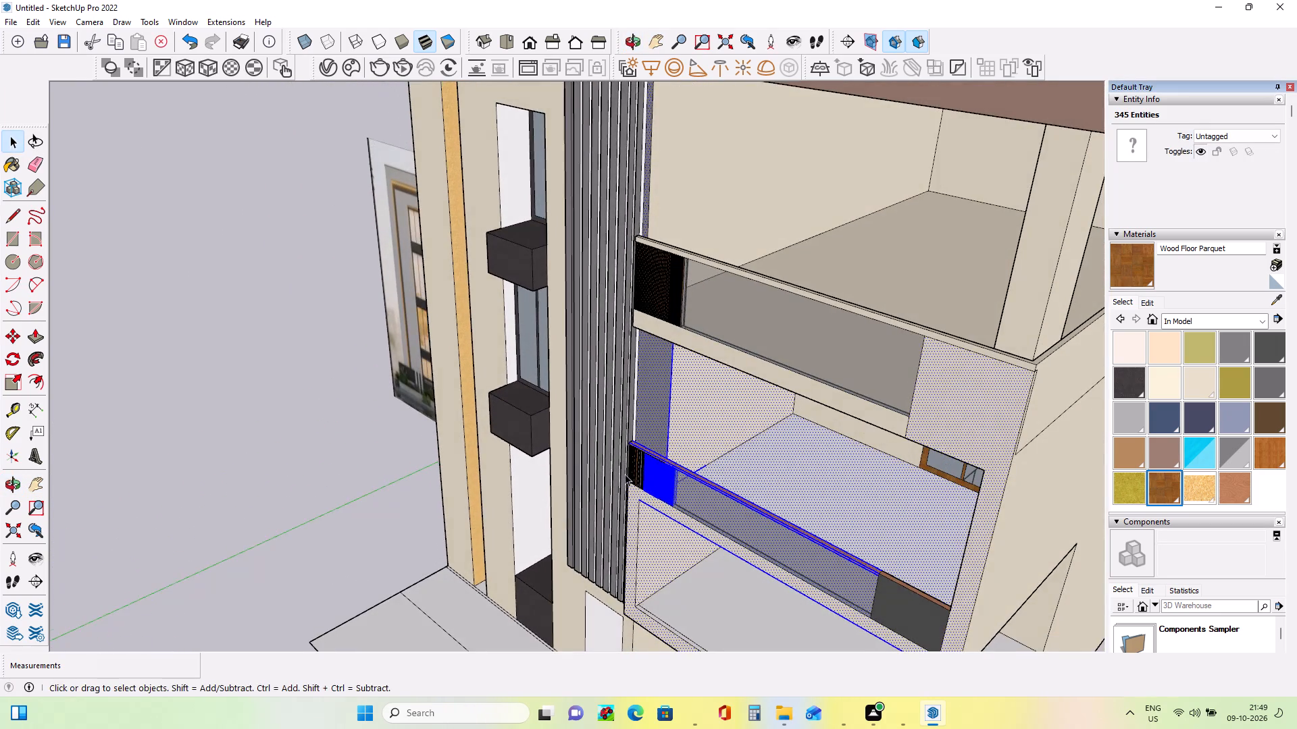
{"action": "scroll", "coordinate": [625, 474], "scroll_direction": "up", "scroll_amount": 1}
{"action": "middle_click_drag", "start_coordinate": [635, 468], "coordinate": [709, 445]}
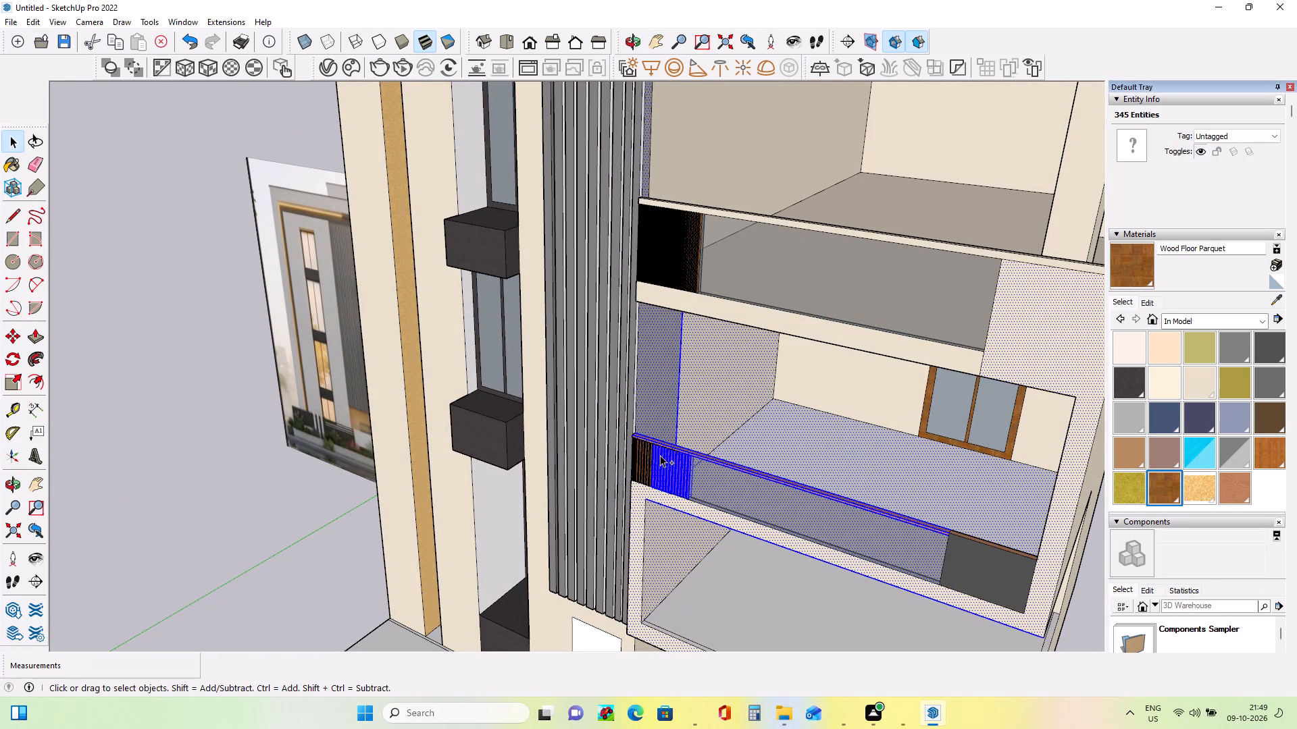
{"action": "left_click_drag", "start_coordinate": [667, 457], "coordinate": [640, 476], "text": "ctrl"}
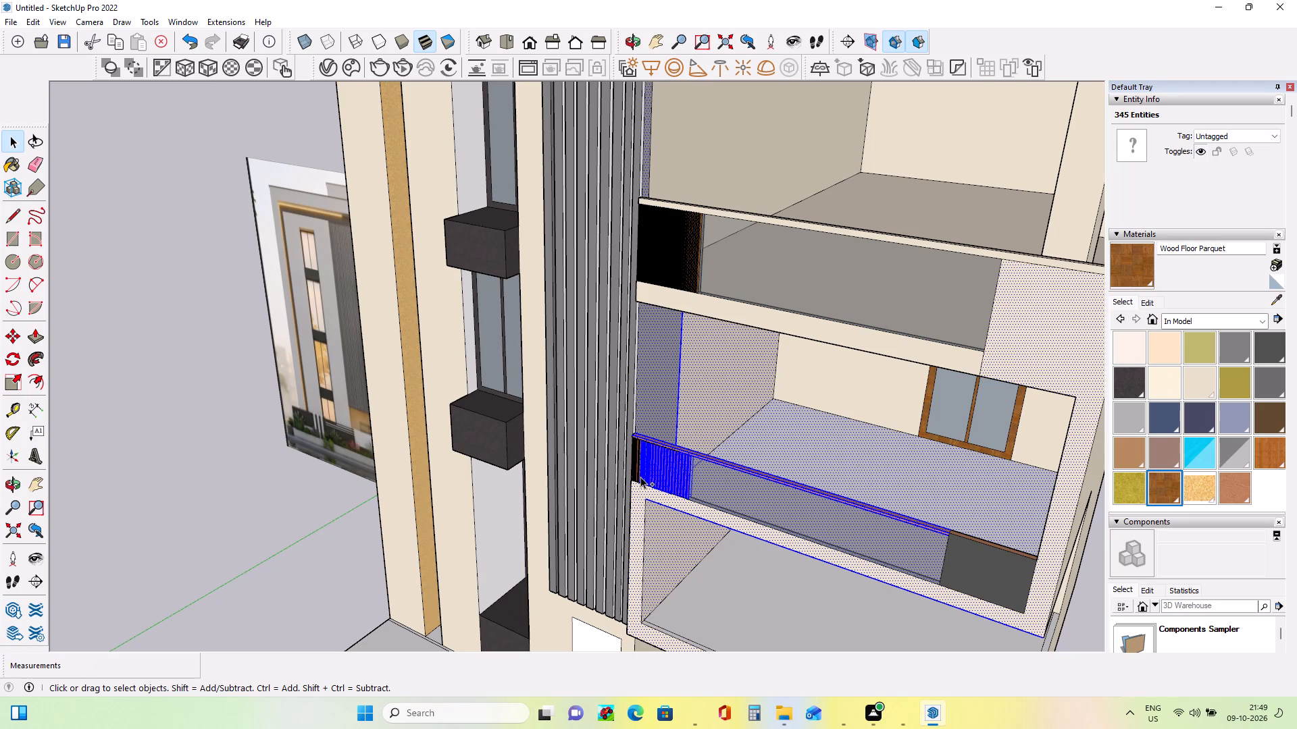
{"action": "scroll", "coordinate": [636, 462], "scroll_direction": "up", "scroll_amount": 12, "text": "ctrl"}
{"action": "left_click_drag", "start_coordinate": [659, 443], "coordinate": [615, 452], "text": "ctrl"}
{"action": "left_click", "coordinate": [617, 454], "text": "ctrl"}
Remove the narrow strip beside the fluted wall, its edges and the adjoining grey wall face with its edge from the selection.
{"action": "middle_click_drag", "start_coordinate": [655, 449], "coordinate": [662, 459], "text": "ctrl"}
{"action": "left_click", "coordinate": [612, 342], "text": "ctrl"}
{"action": "left_click", "coordinate": [616, 342], "text": "shift"}
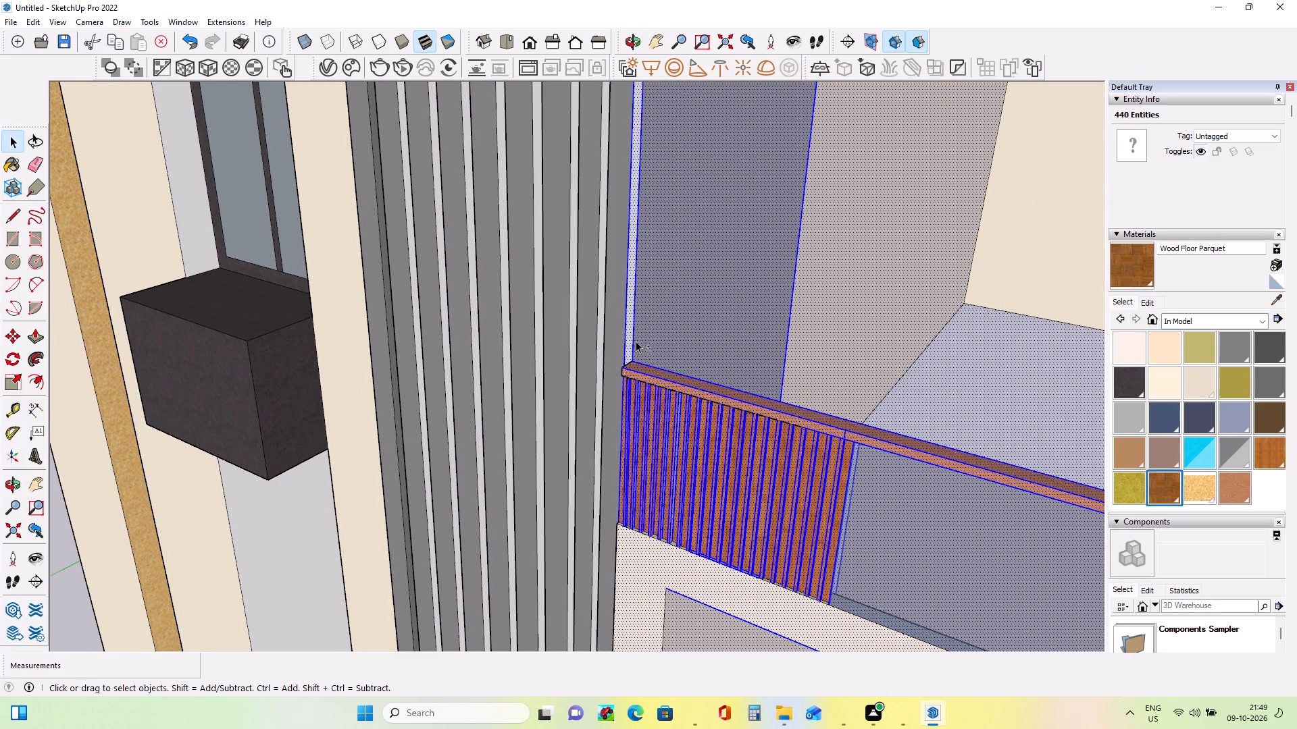
{"action": "left_click", "coordinate": [635, 341], "text": "shift"}
{"action": "left_click", "coordinate": [626, 337], "text": "shift"}
{"action": "left_click", "coordinate": [644, 340], "text": "shift"}
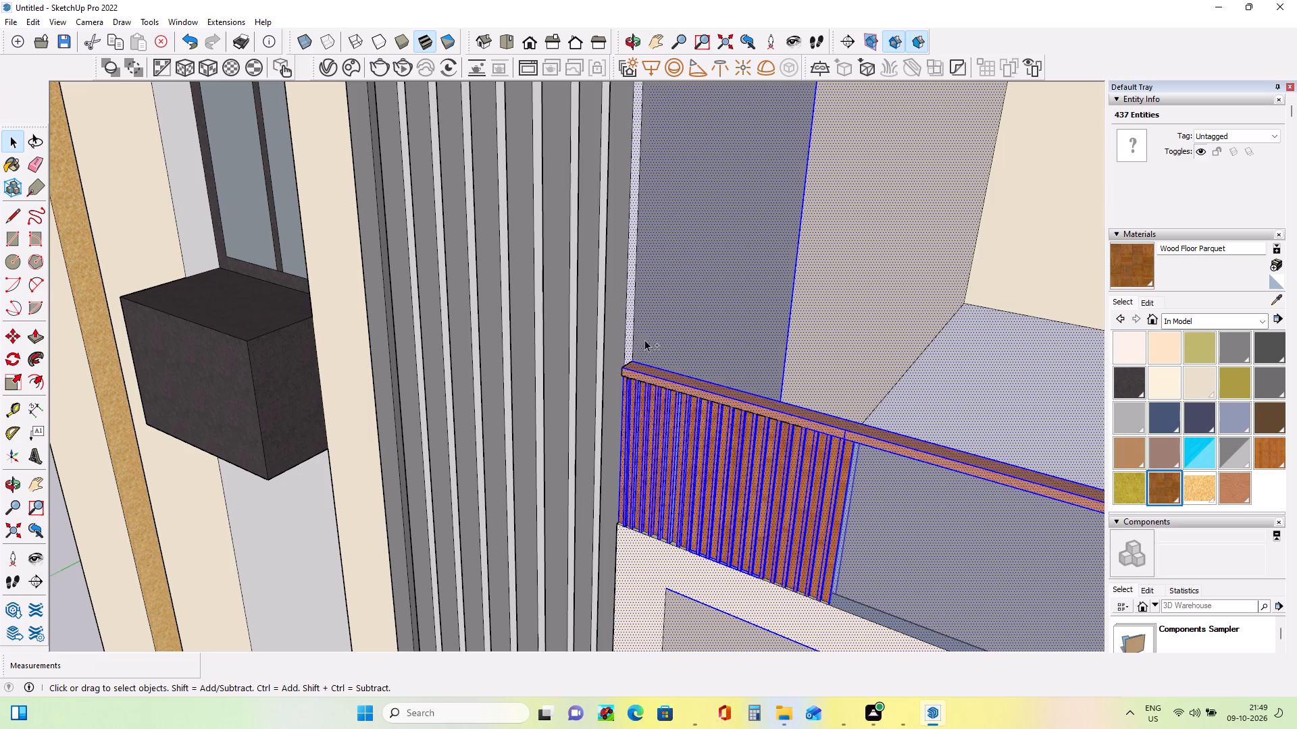
{"action": "middle_click_drag", "start_coordinate": [701, 364], "coordinate": [677, 379], "text": "shift"}
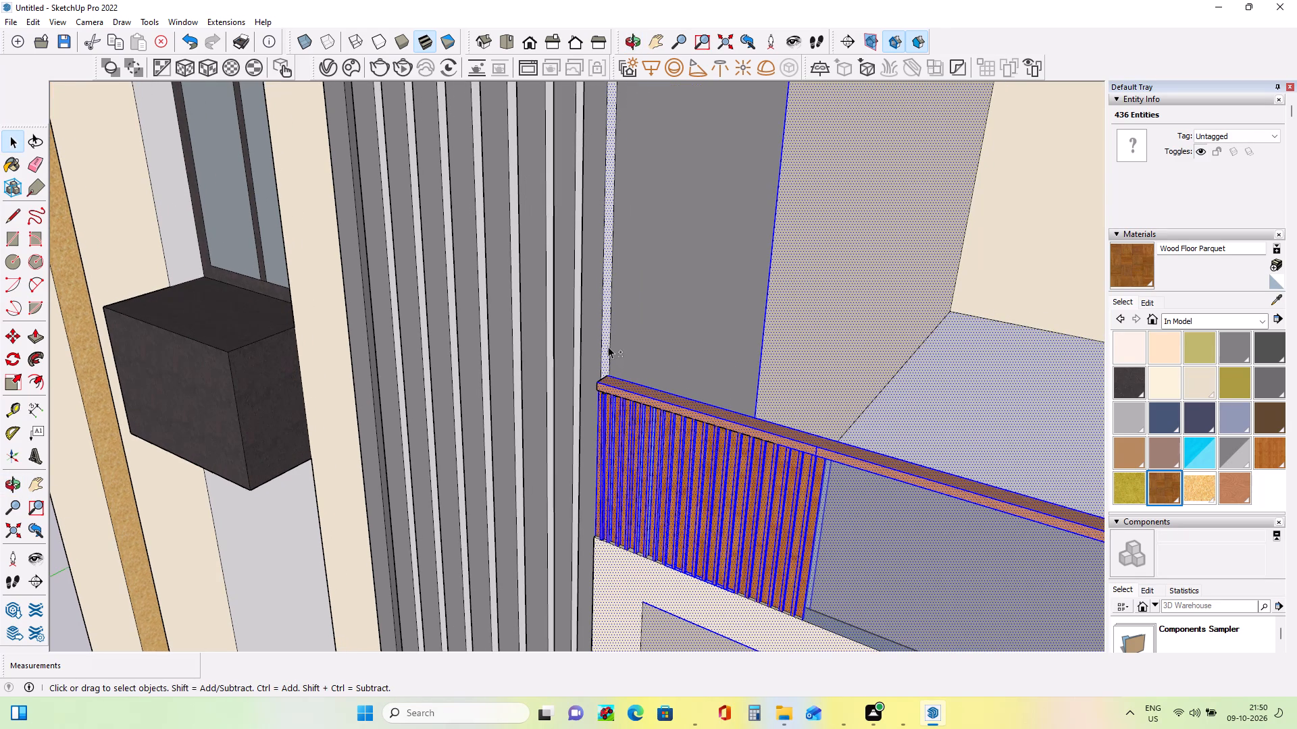
{"action": "left_click", "coordinate": [608, 346], "text": "shift"}
{"action": "middle_click_drag", "start_coordinate": [698, 348], "coordinate": [569, 368], "text": "shift"}
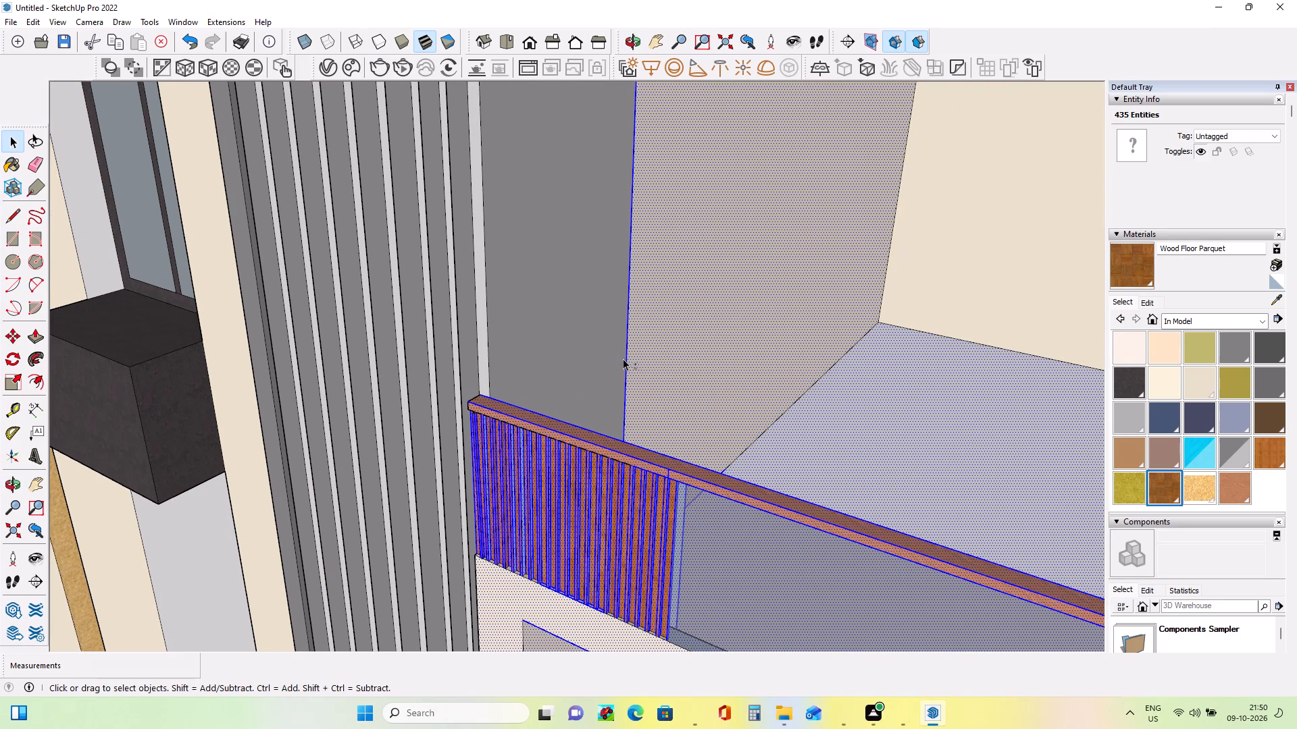
{"action": "left_click", "coordinate": [628, 362], "text": "shift"}
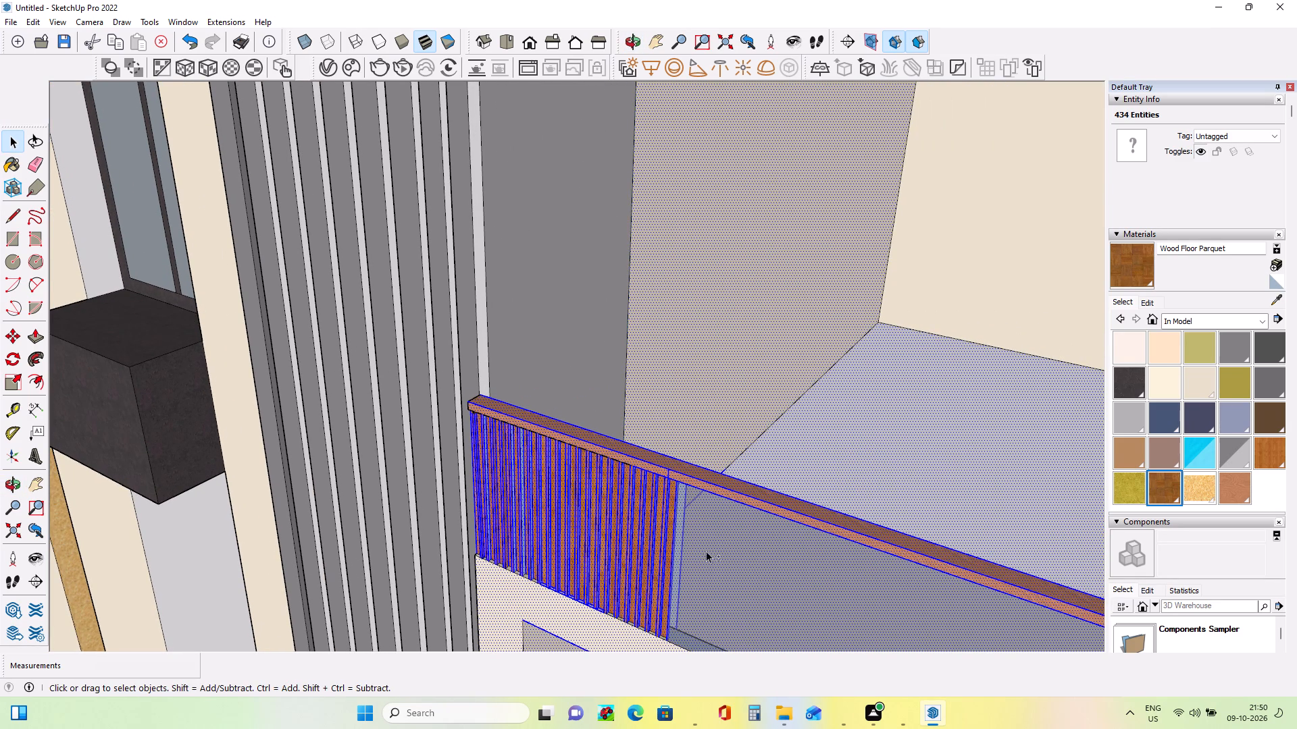
Deselect the edge of the front opening below the middle balcony railing, keeping the dark grey end panel out of the selection.
{"action": "scroll", "coordinate": [602, 461], "scroll_direction": "down", "scroll_amount": 11, "text": "shift"}
{"action": "middle_click_drag", "start_coordinate": [762, 606], "coordinate": [773, 555], "text": "shift"}
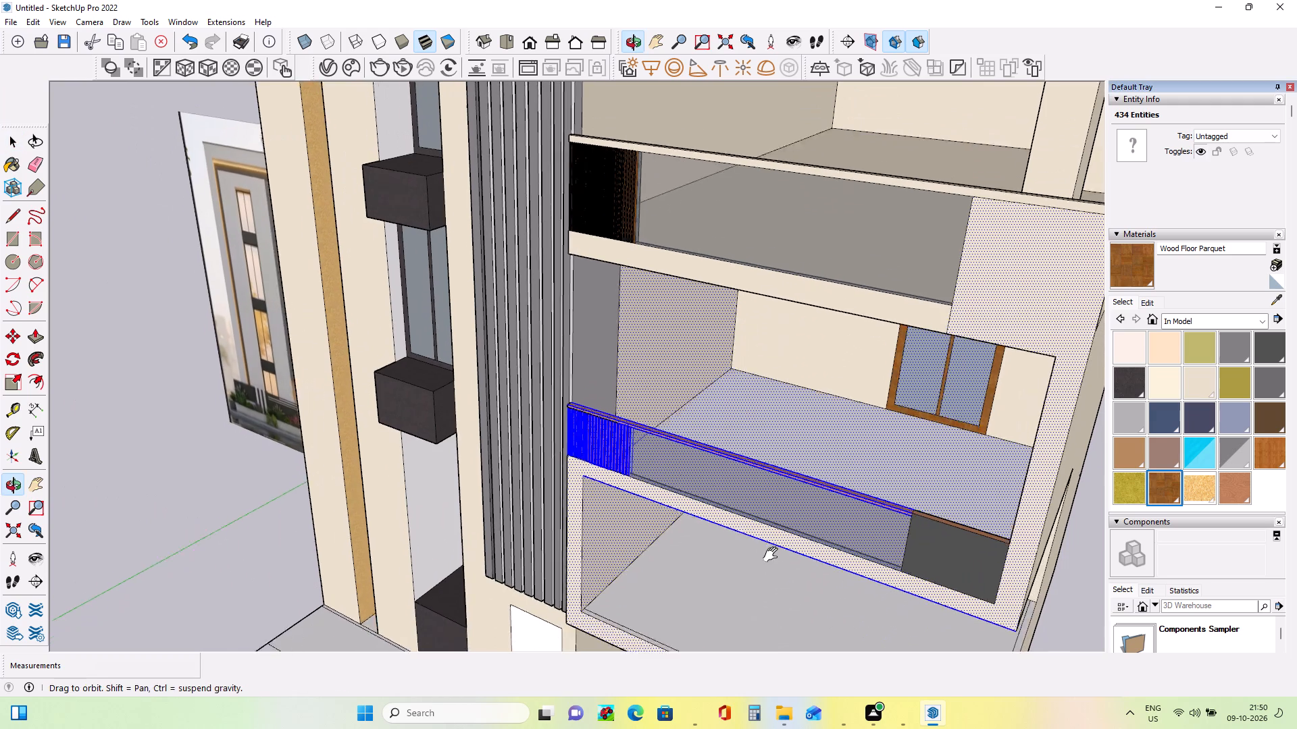
{"action": "middle_click_drag", "start_coordinate": [773, 555], "coordinate": [780, 516], "text": "shift"}
{"action": "scroll", "coordinate": [848, 481], "scroll_direction": "up", "scroll_amount": 6, "text": "shift"}
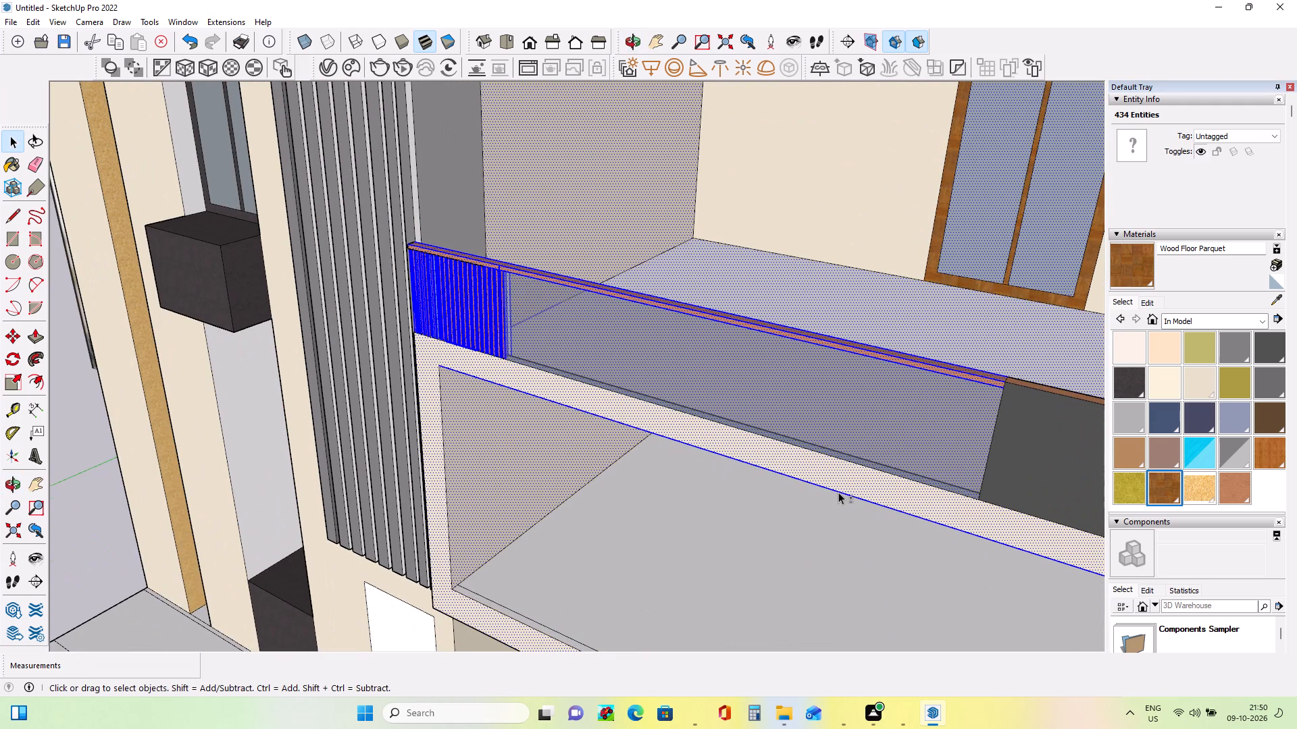
{"action": "left_click", "coordinate": [838, 492], "text": "shift"}
{"action": "middle_click_drag", "start_coordinate": [707, 467], "coordinate": [624, 472], "text": "shift"}
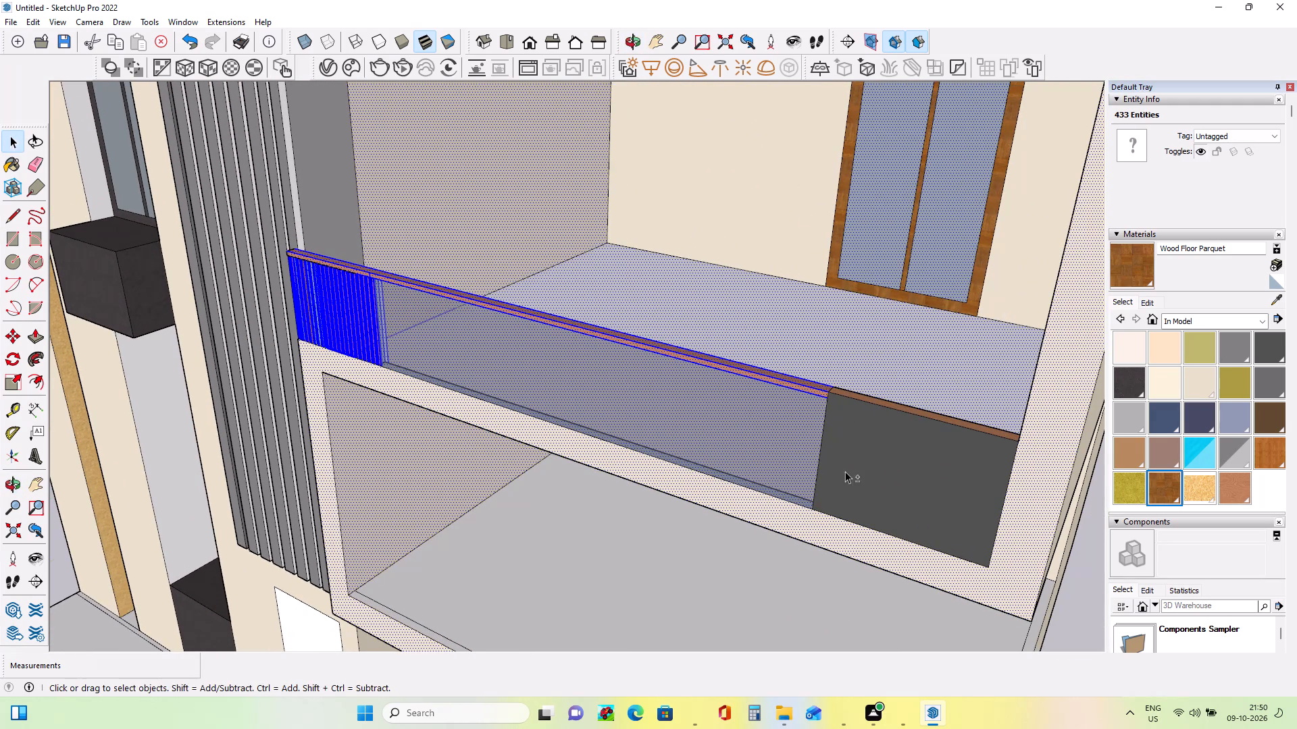
{"action": "left_click", "coordinate": [856, 460], "text": "shift"}
{"action": "left_click", "coordinate": [856, 460], "text": "shift"}
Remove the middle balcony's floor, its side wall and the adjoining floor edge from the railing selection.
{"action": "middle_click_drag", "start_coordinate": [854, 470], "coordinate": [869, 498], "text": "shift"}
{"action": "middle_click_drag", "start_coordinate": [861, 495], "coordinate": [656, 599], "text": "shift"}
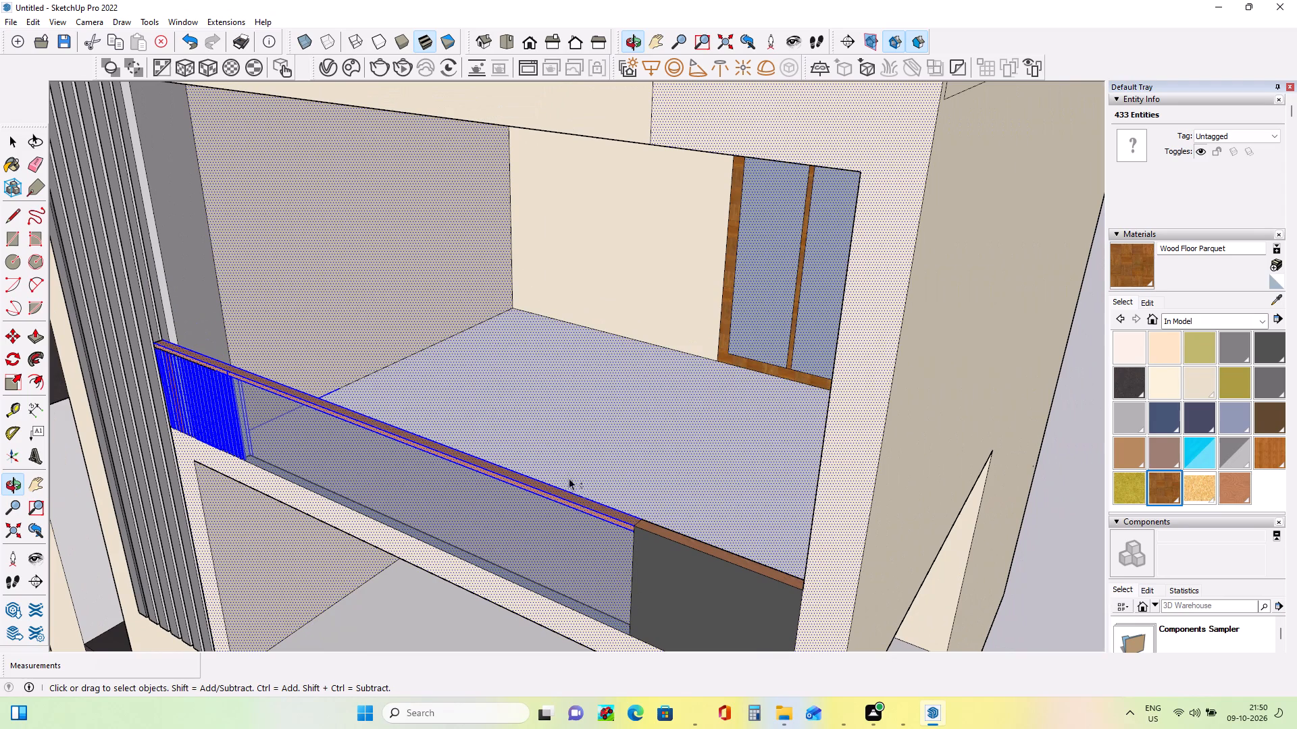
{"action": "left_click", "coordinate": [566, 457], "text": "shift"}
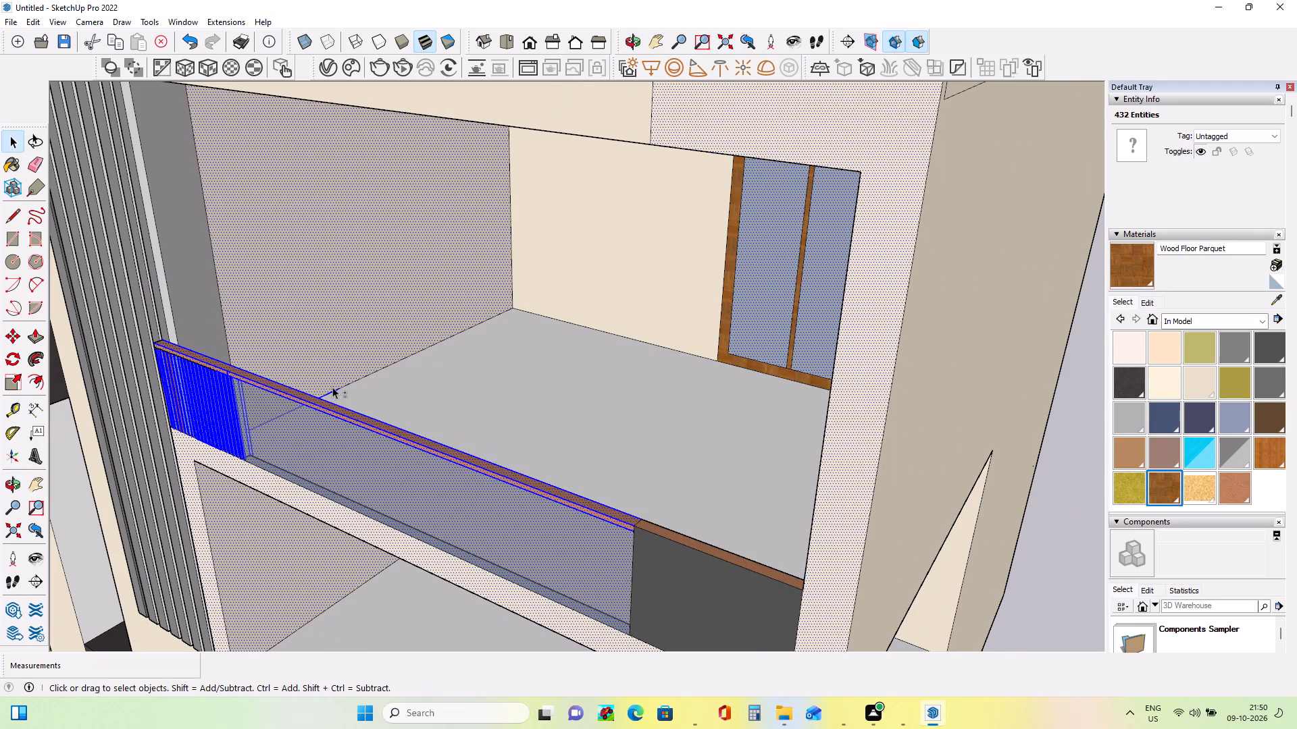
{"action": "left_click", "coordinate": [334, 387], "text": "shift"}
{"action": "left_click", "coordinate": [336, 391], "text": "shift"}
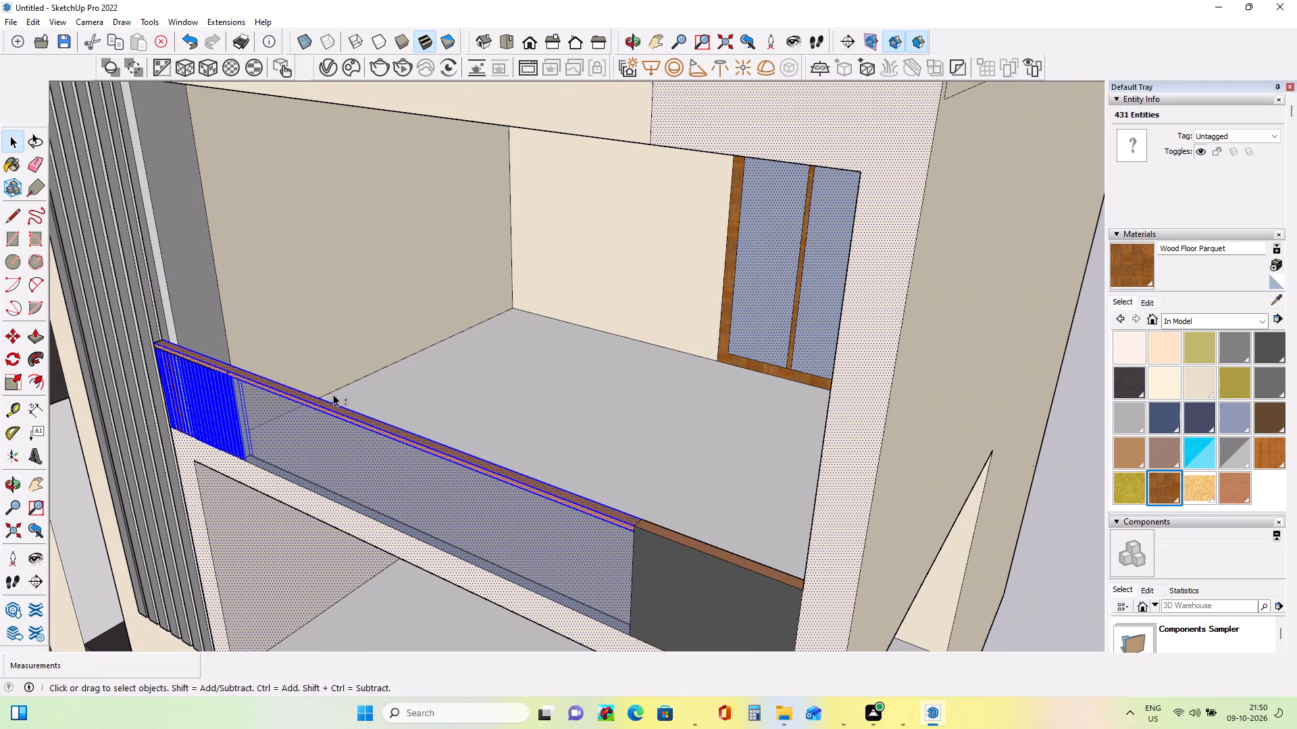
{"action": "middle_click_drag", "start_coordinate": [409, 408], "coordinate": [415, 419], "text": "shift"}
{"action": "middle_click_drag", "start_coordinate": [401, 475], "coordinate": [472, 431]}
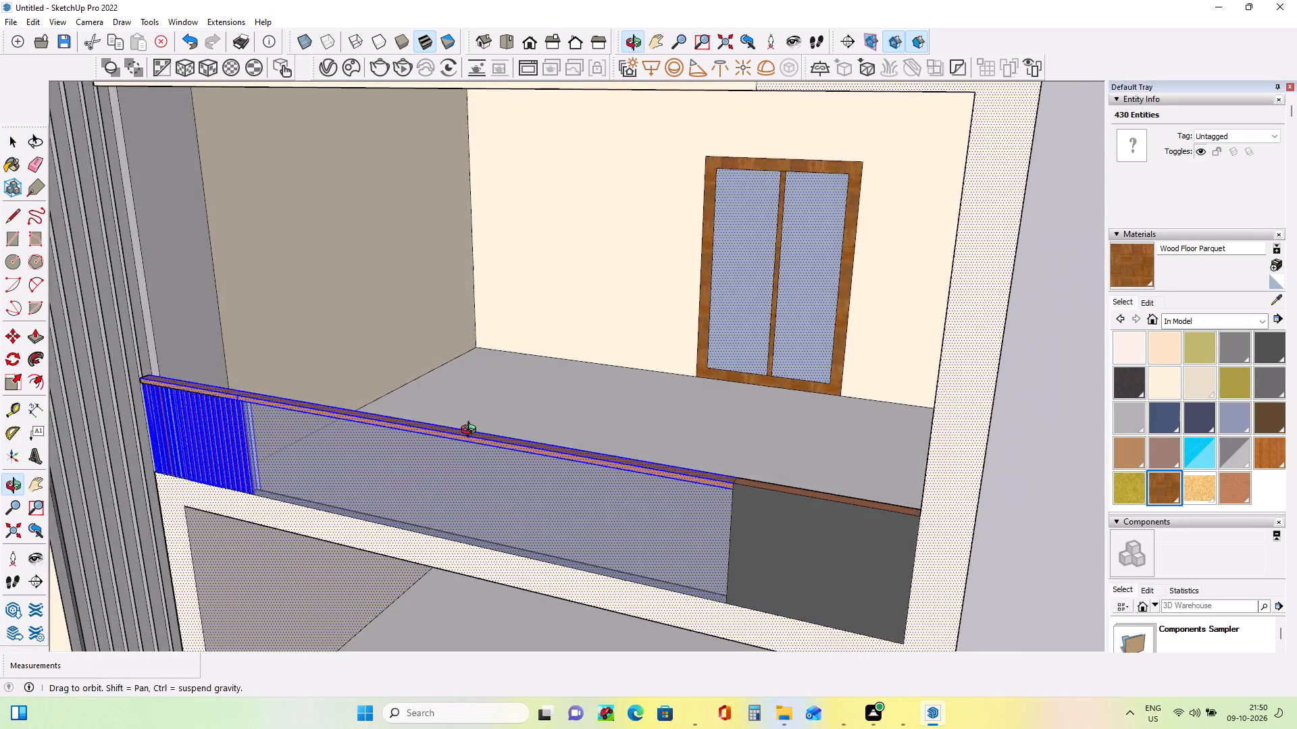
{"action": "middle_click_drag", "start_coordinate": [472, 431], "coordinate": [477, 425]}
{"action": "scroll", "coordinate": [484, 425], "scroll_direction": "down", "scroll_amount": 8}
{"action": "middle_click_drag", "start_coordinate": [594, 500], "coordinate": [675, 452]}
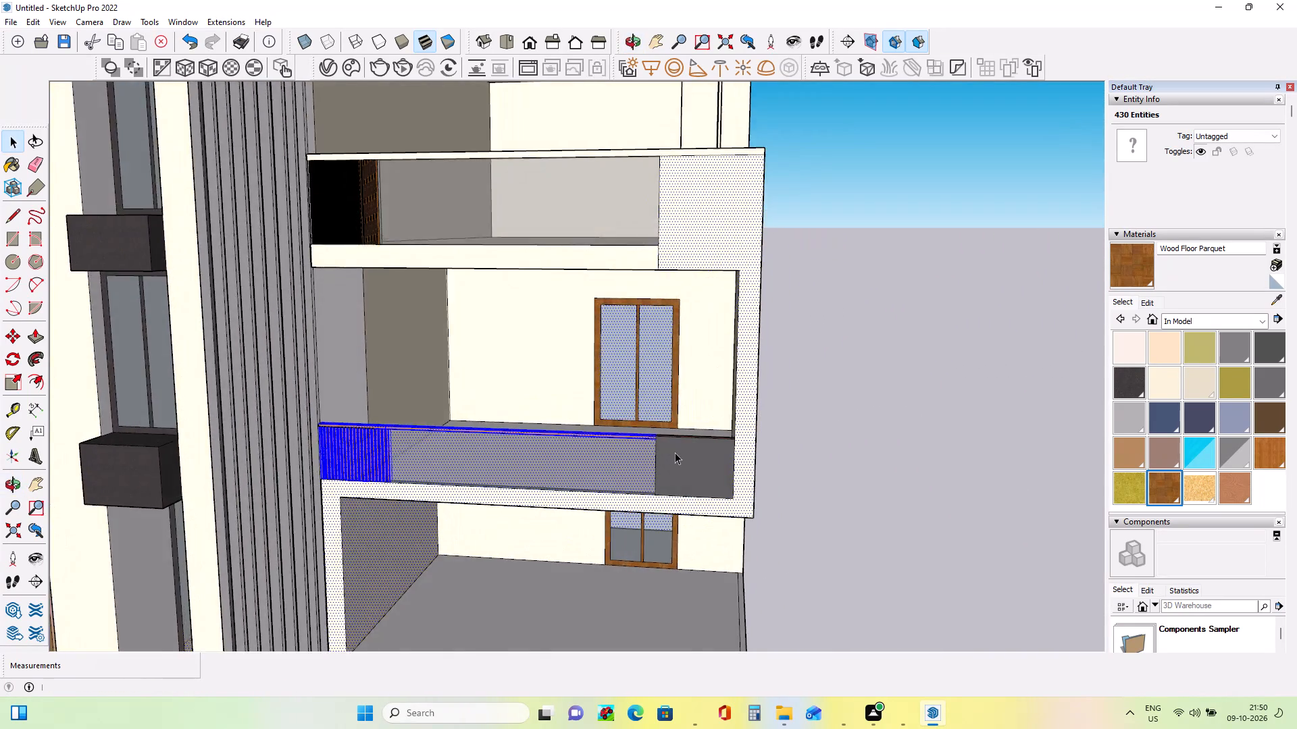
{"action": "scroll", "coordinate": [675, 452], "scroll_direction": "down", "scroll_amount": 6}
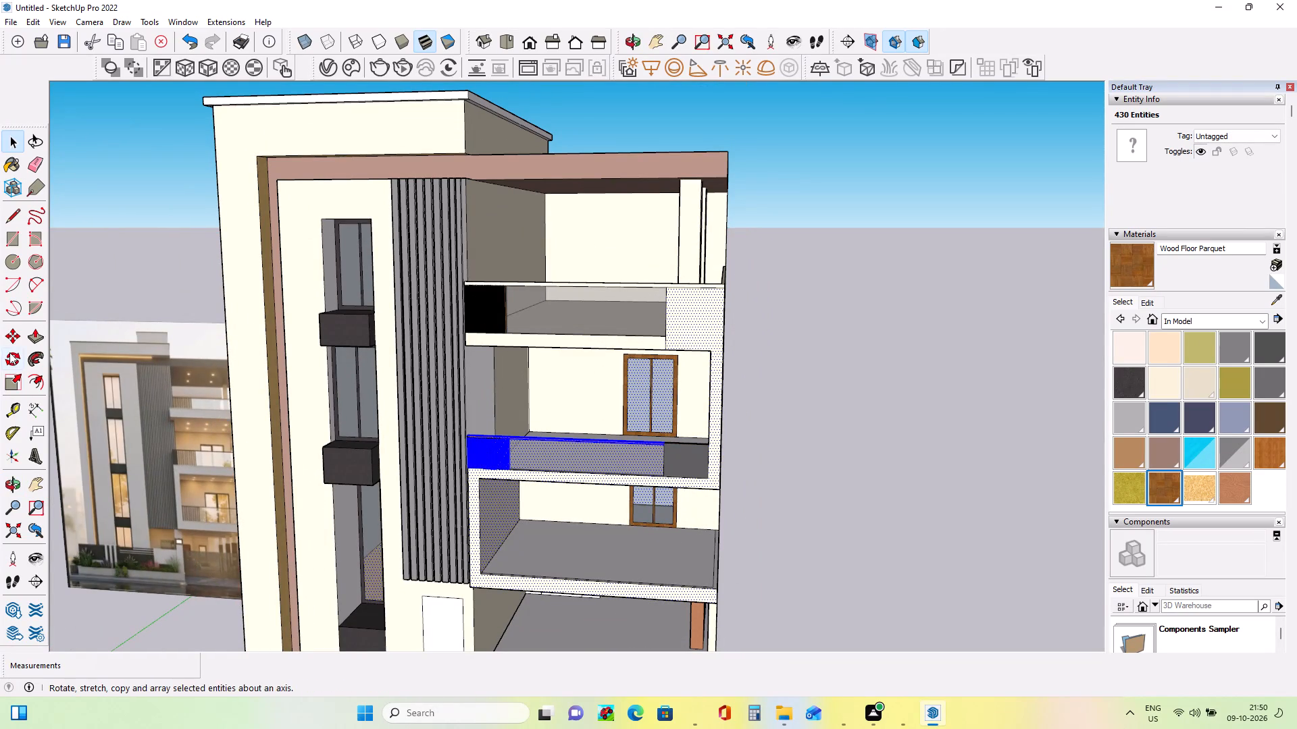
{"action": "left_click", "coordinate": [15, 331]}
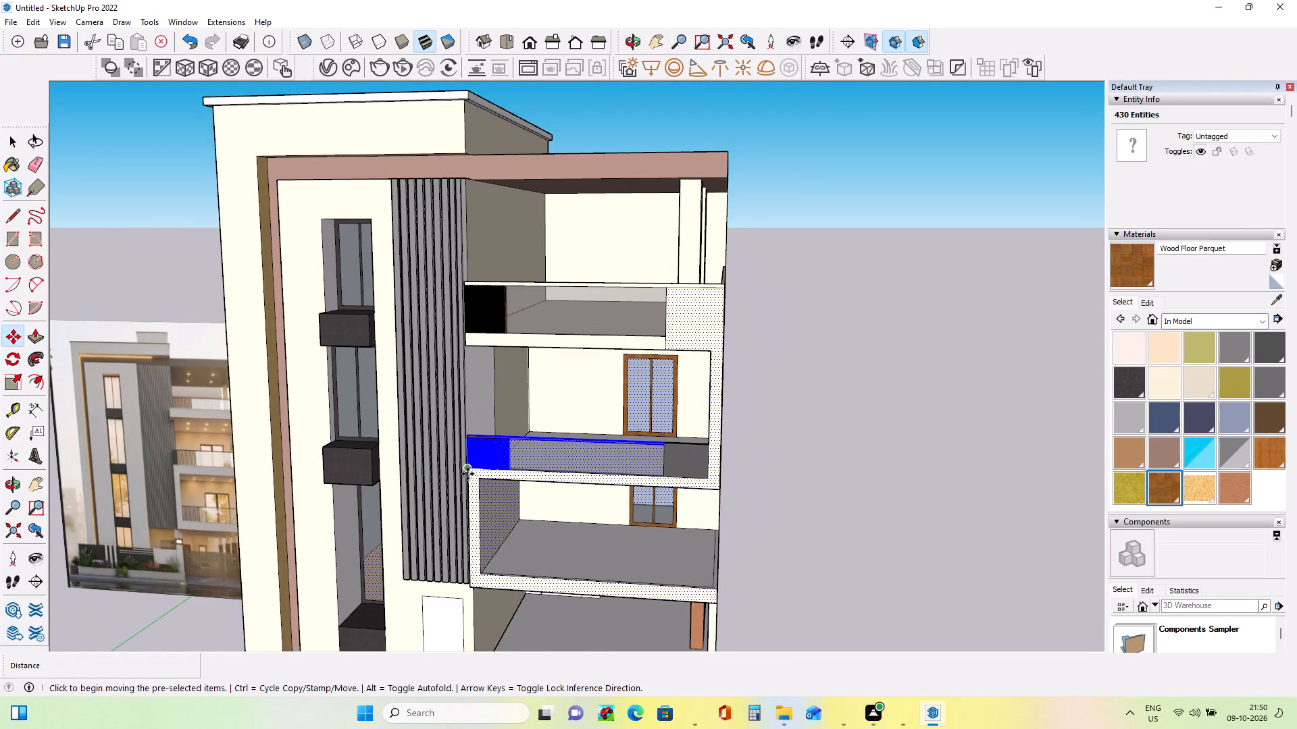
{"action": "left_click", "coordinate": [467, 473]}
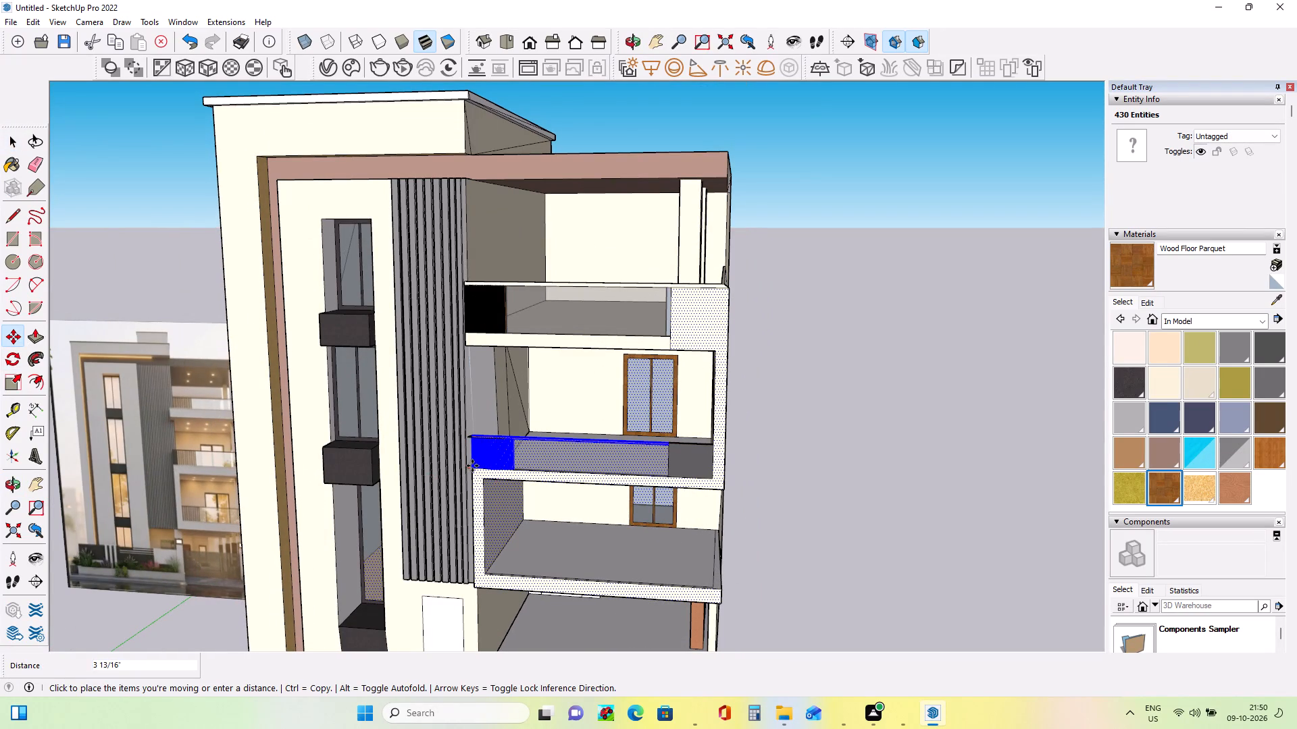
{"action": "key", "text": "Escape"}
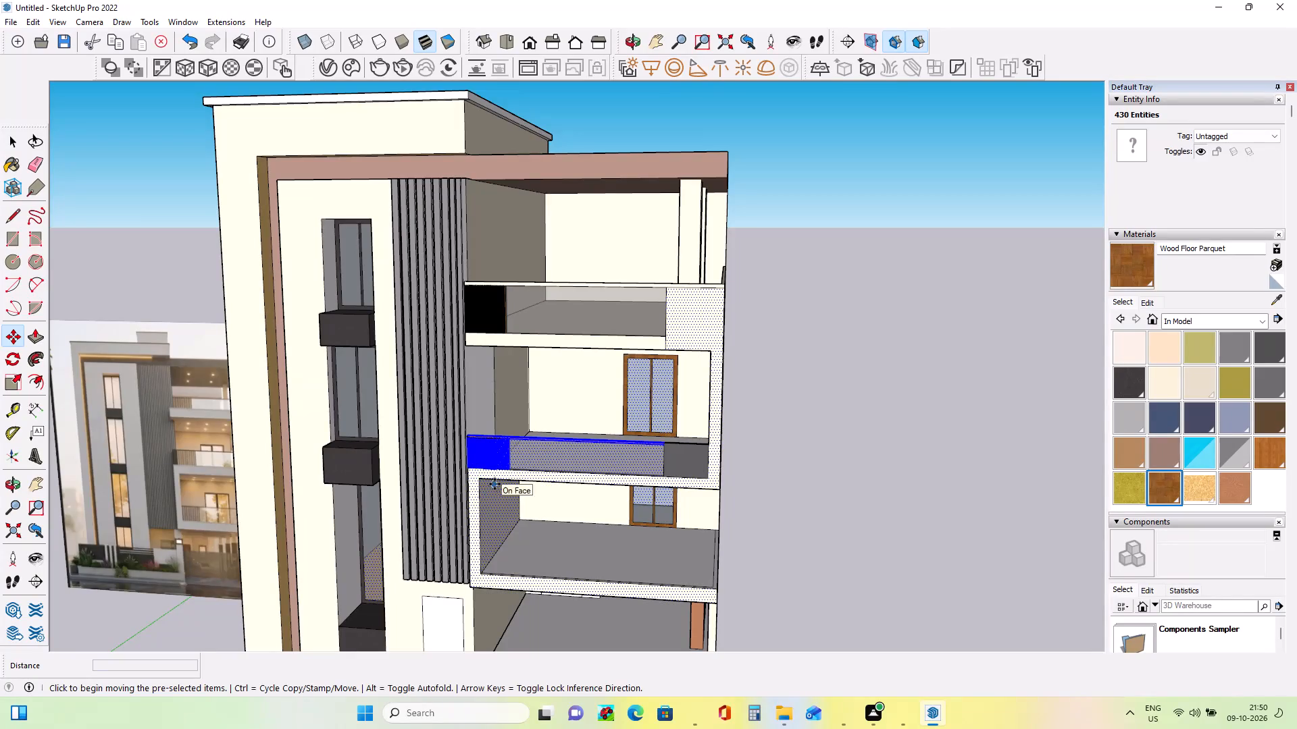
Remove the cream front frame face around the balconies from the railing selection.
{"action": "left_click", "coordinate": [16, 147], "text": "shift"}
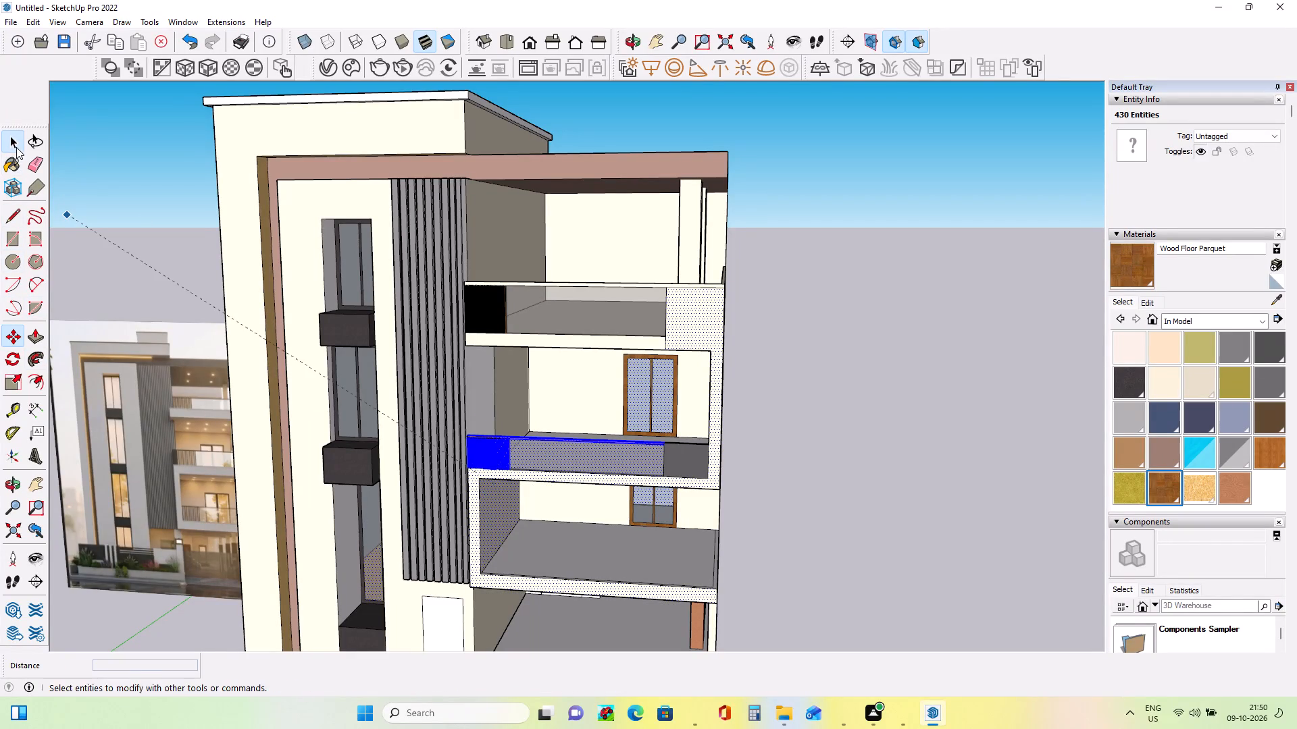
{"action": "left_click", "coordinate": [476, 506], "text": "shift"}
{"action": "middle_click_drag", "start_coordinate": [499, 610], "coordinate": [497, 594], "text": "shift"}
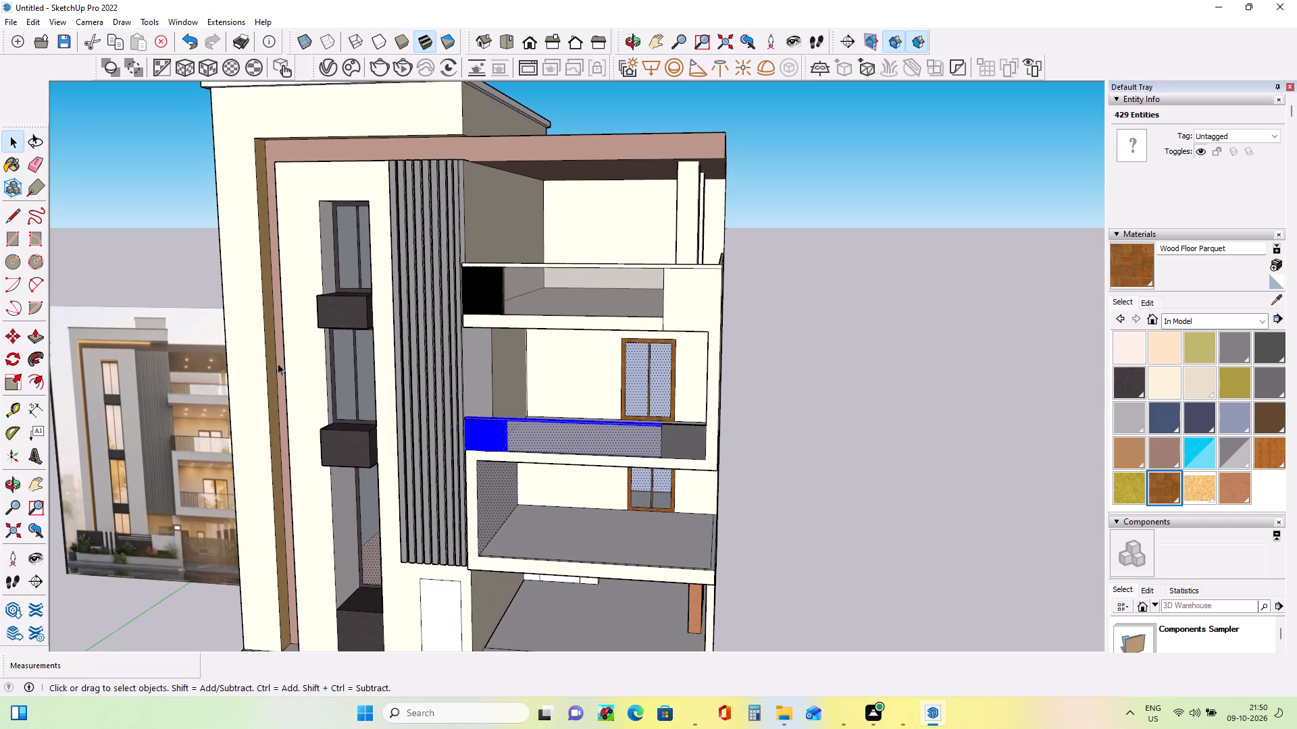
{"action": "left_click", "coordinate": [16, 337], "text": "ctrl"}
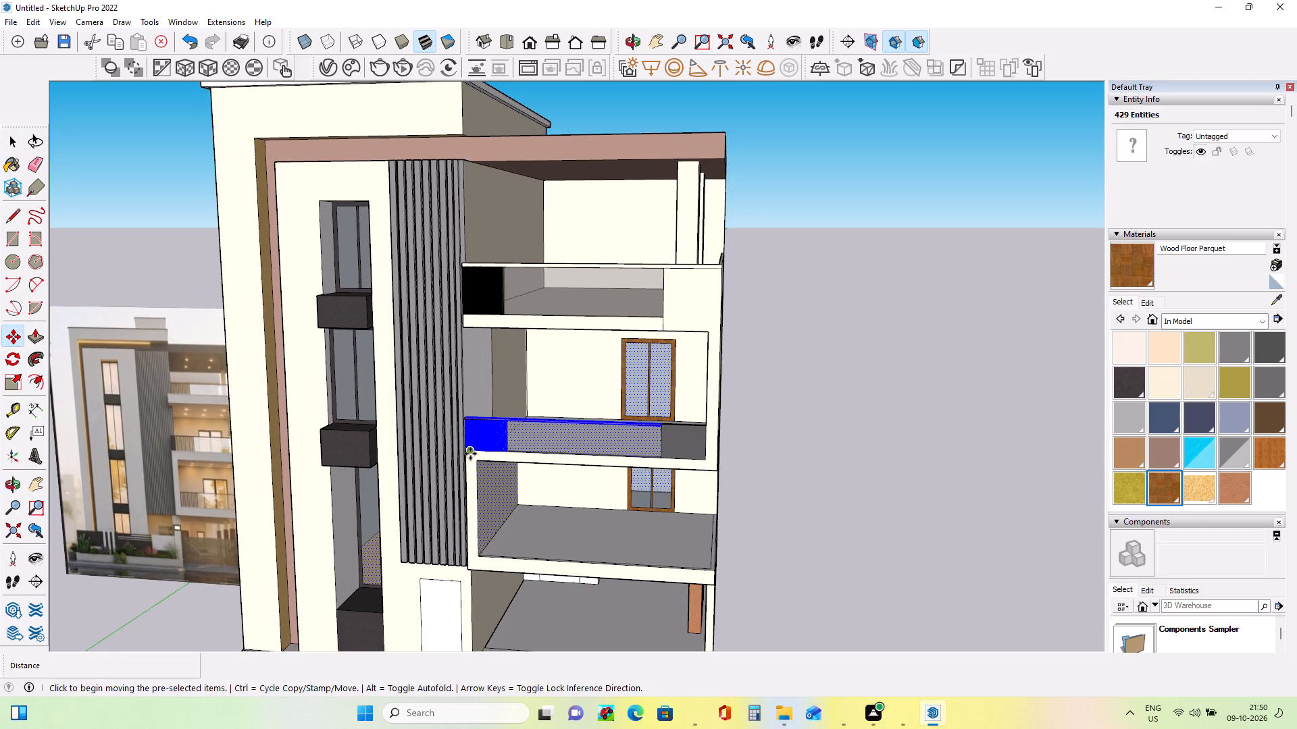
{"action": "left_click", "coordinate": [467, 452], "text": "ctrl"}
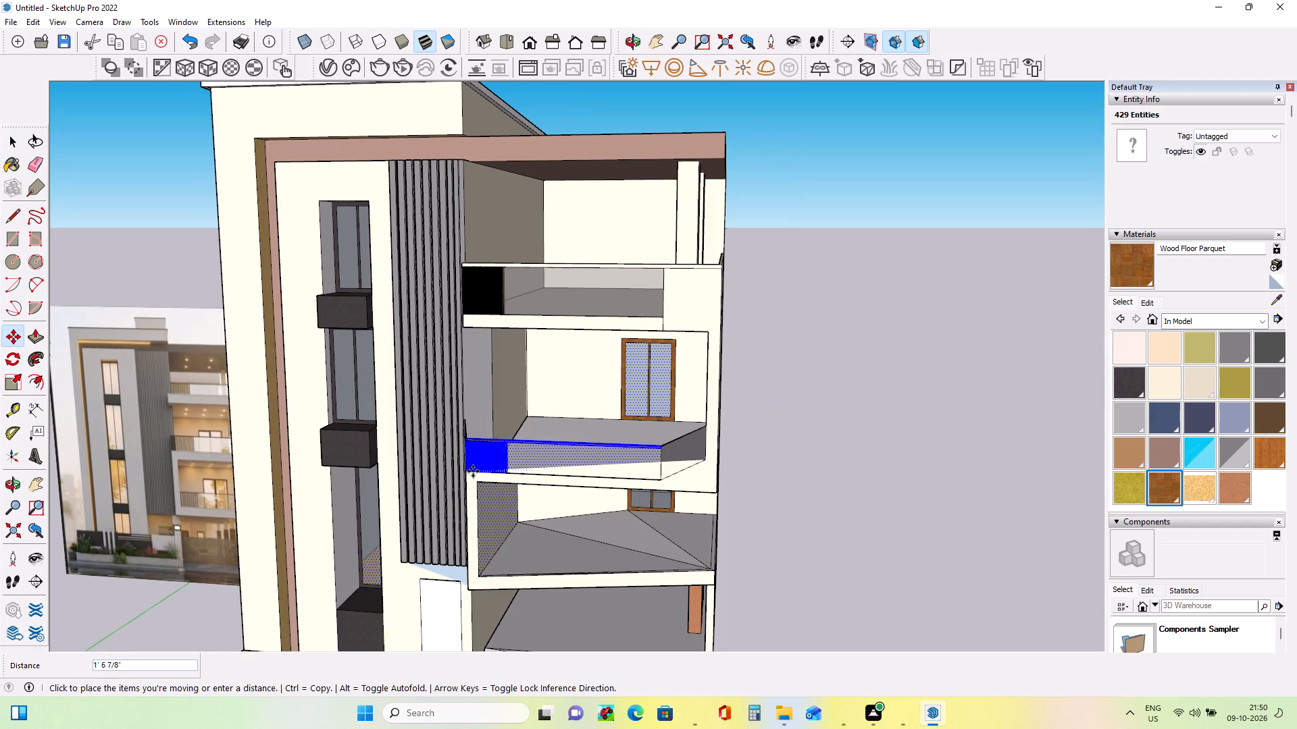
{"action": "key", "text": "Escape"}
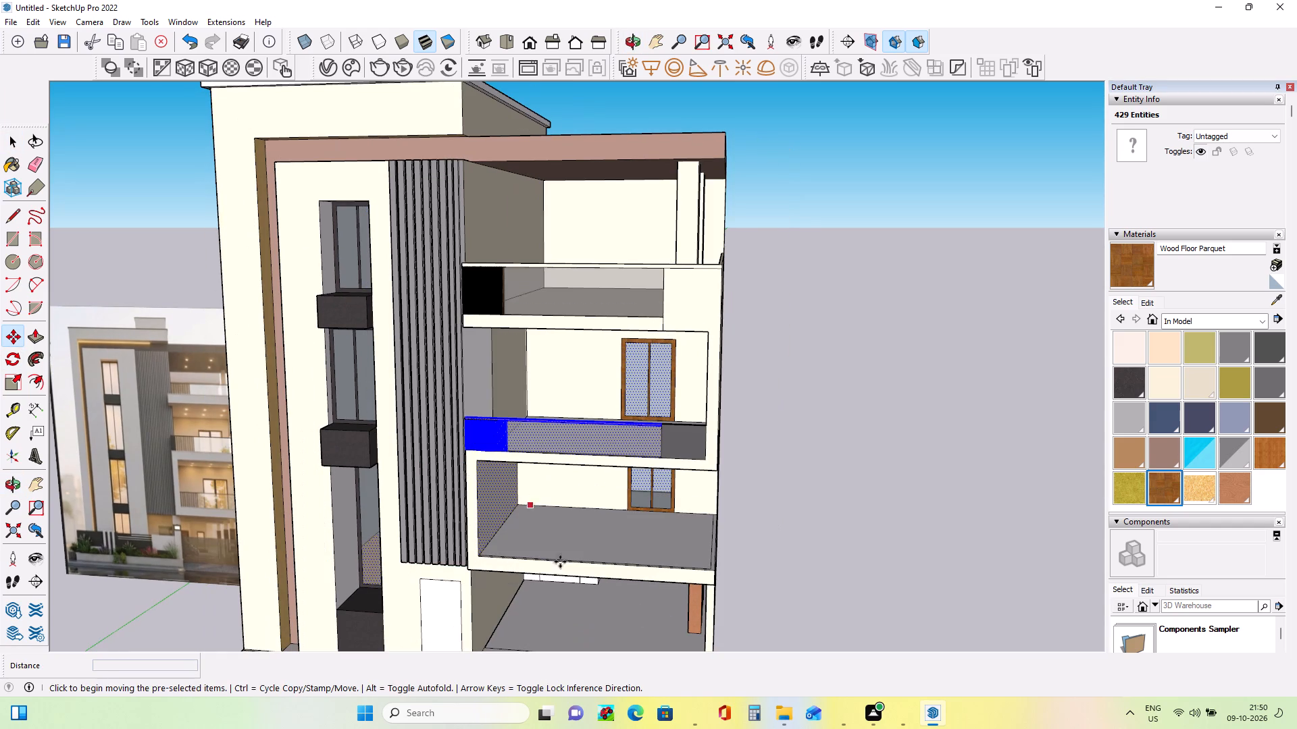
Clear the whole railing selection.
{"action": "middle_click_drag", "start_coordinate": [517, 569], "coordinate": [469, 553]}
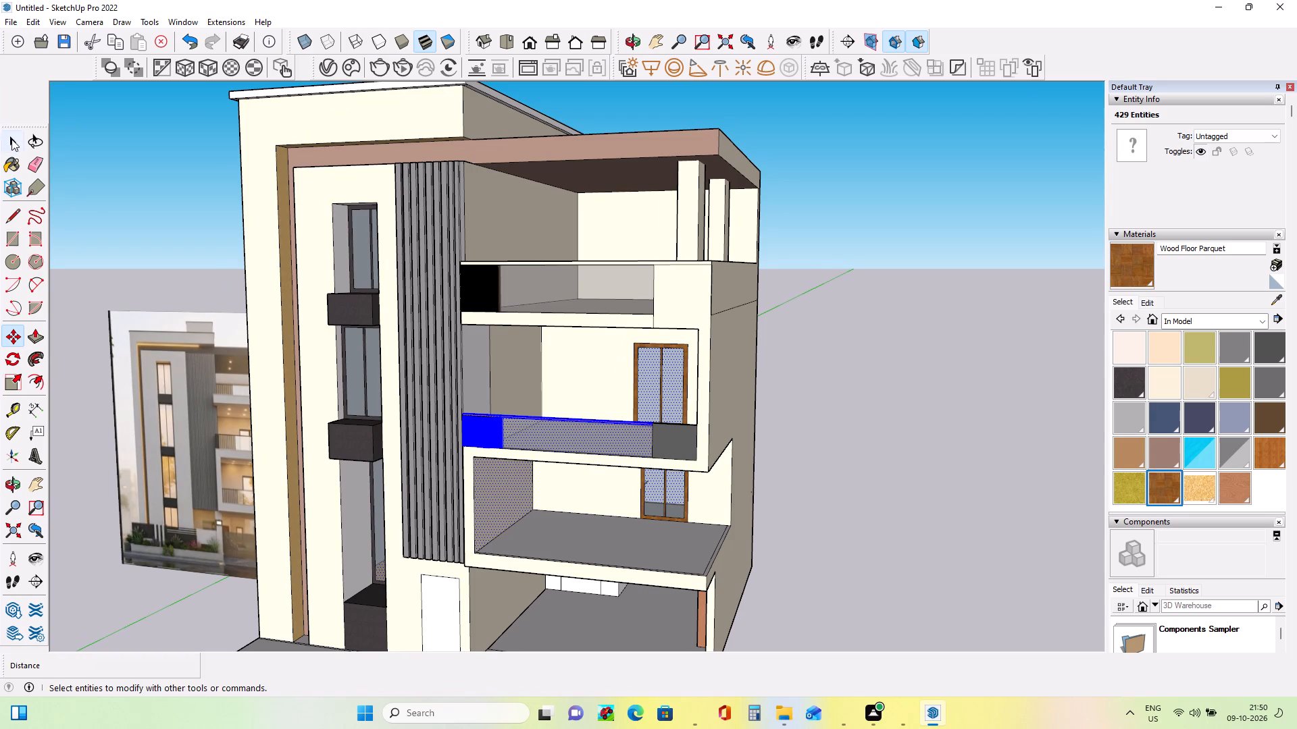
{"action": "left_click", "coordinate": [14, 140]}
{"action": "left_click", "coordinate": [234, 213]}
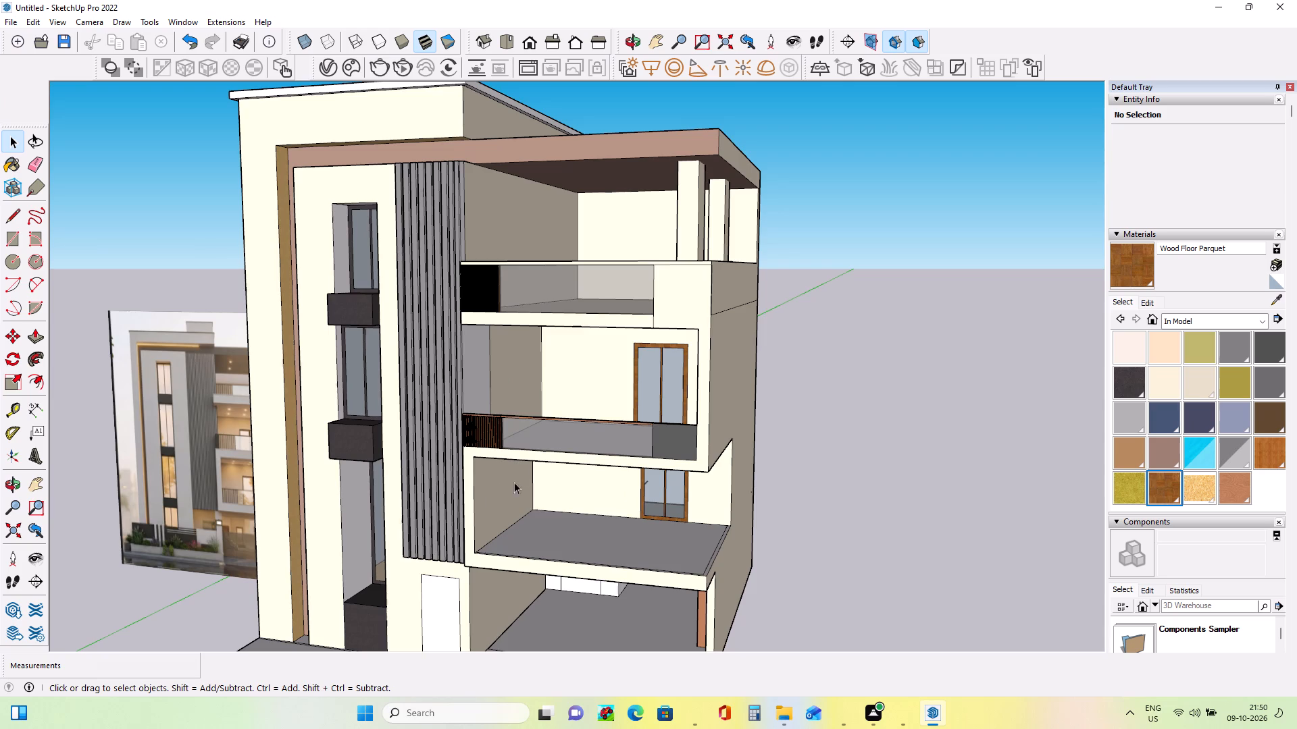
Paint the thin top strip of the upper terrace's railing and end parapet with Wood Floor Parquet.
{"action": "scroll", "coordinate": [451, 541], "scroll_direction": "up", "scroll_amount": 5}
{"action": "middle_click_drag", "start_coordinate": [485, 566], "coordinate": [482, 575]}
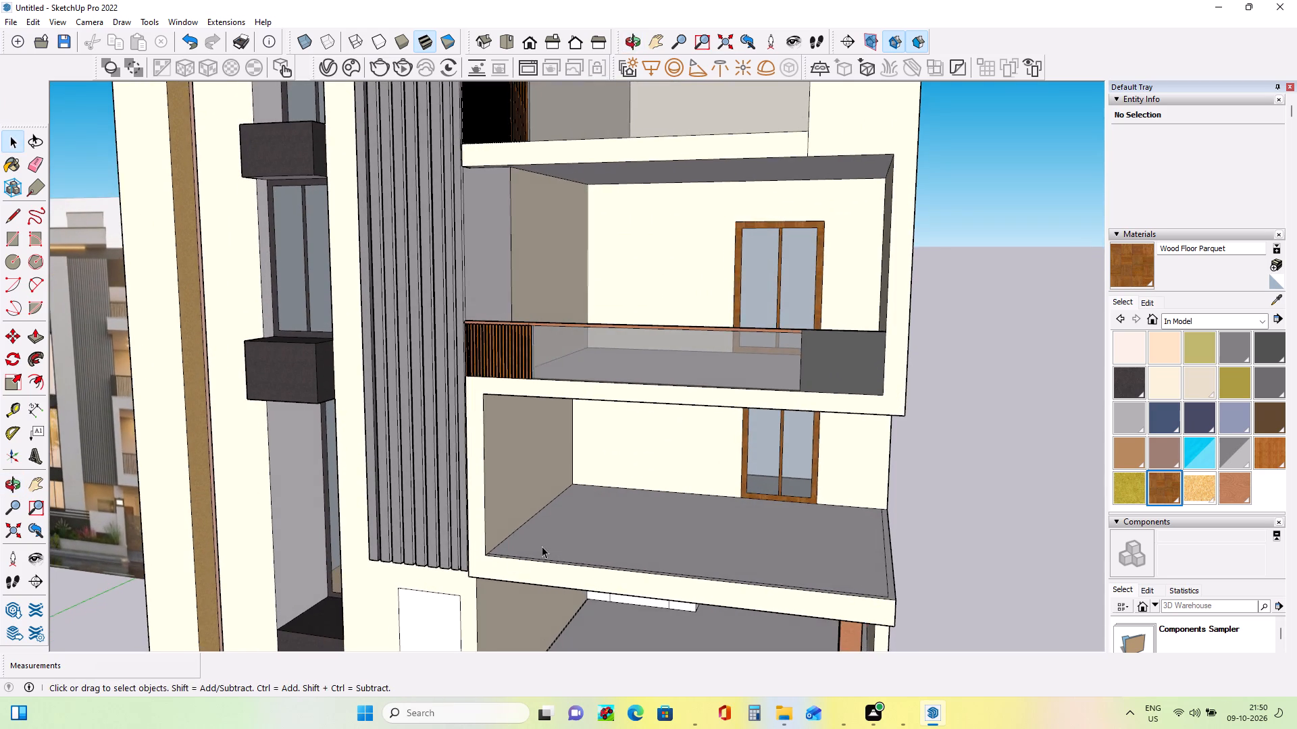
{"action": "scroll", "coordinate": [542, 546], "scroll_direction": "down", "scroll_amount": 4}
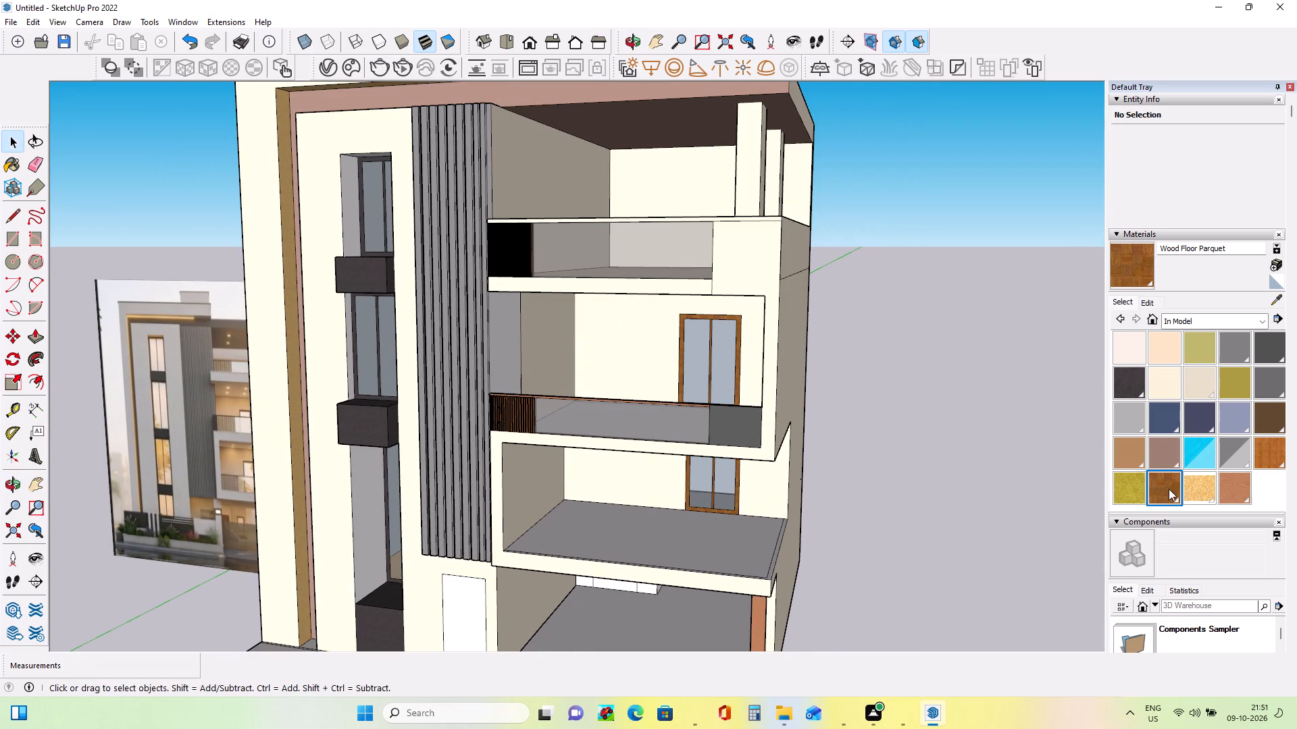
{"action": "left_click", "coordinate": [1169, 489]}
{"action": "left_click", "coordinate": [708, 221]}
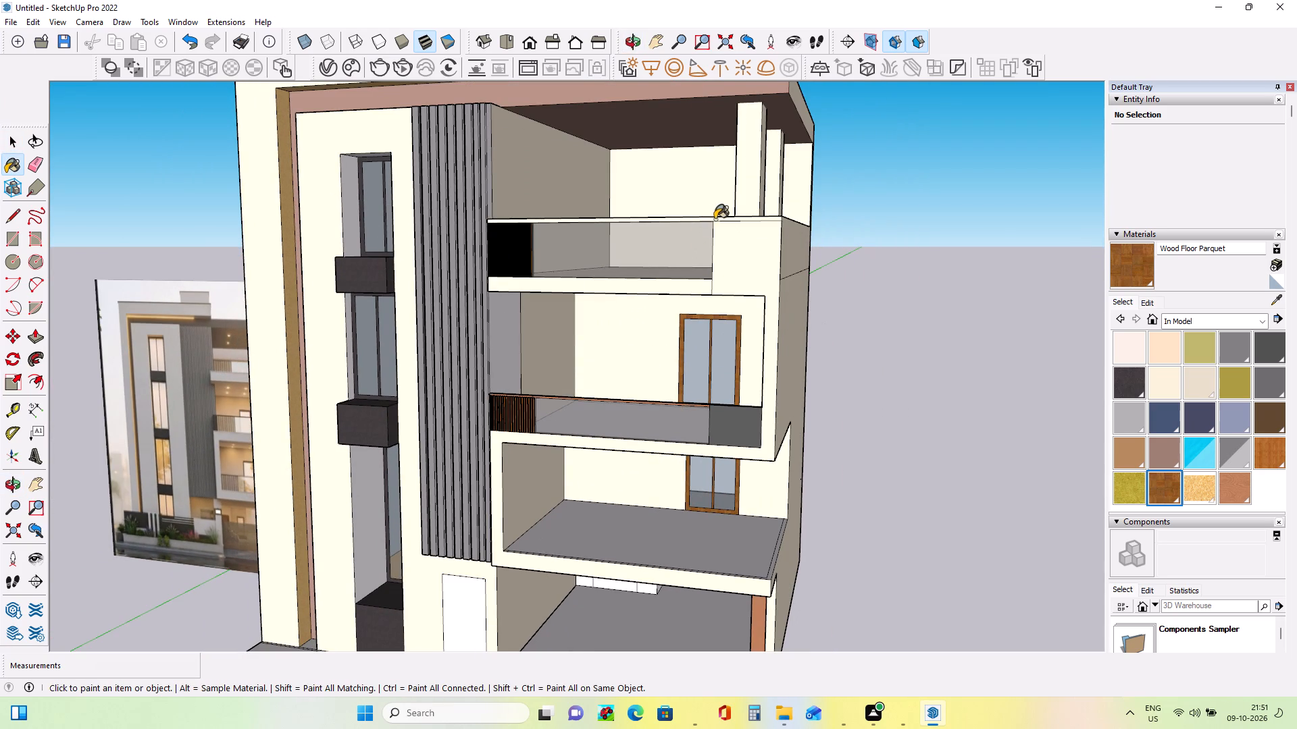
{"action": "left_click", "coordinate": [717, 219]}
{"action": "middle_click_drag", "start_coordinate": [771, 320], "coordinate": [742, 342]}
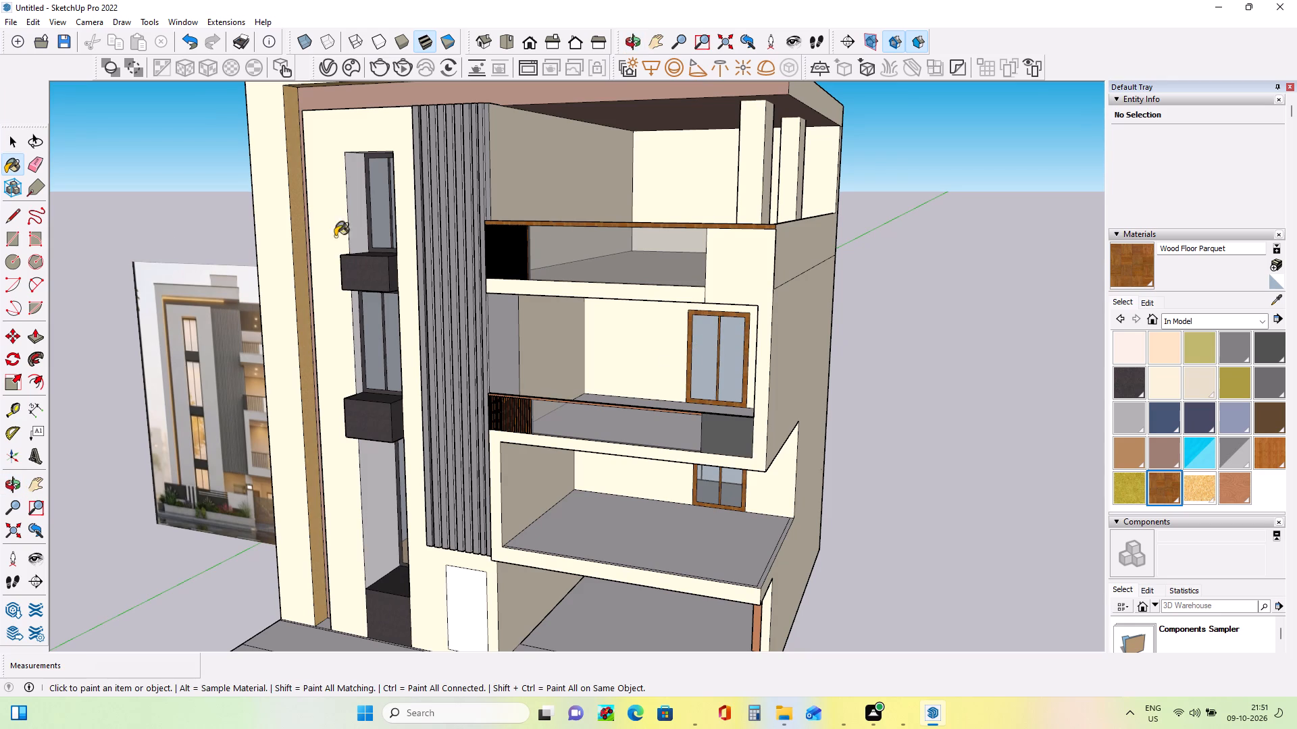
Examine the terrace railings across the front facade and compare them with the reference photo.
{"action": "scroll", "coordinate": [748, 429], "scroll_direction": "down", "scroll_amount": 2}
{"action": "middle_click_drag", "start_coordinate": [617, 612], "coordinate": [688, 556]}
{"action": "scroll", "coordinate": [754, 541], "scroll_direction": "down", "scroll_amount": 2}
{"action": "scroll", "coordinate": [650, 574], "scroll_direction": "up", "scroll_amount": 2}
{"action": "middle_click_drag", "start_coordinate": [664, 569], "coordinate": [654, 562]}
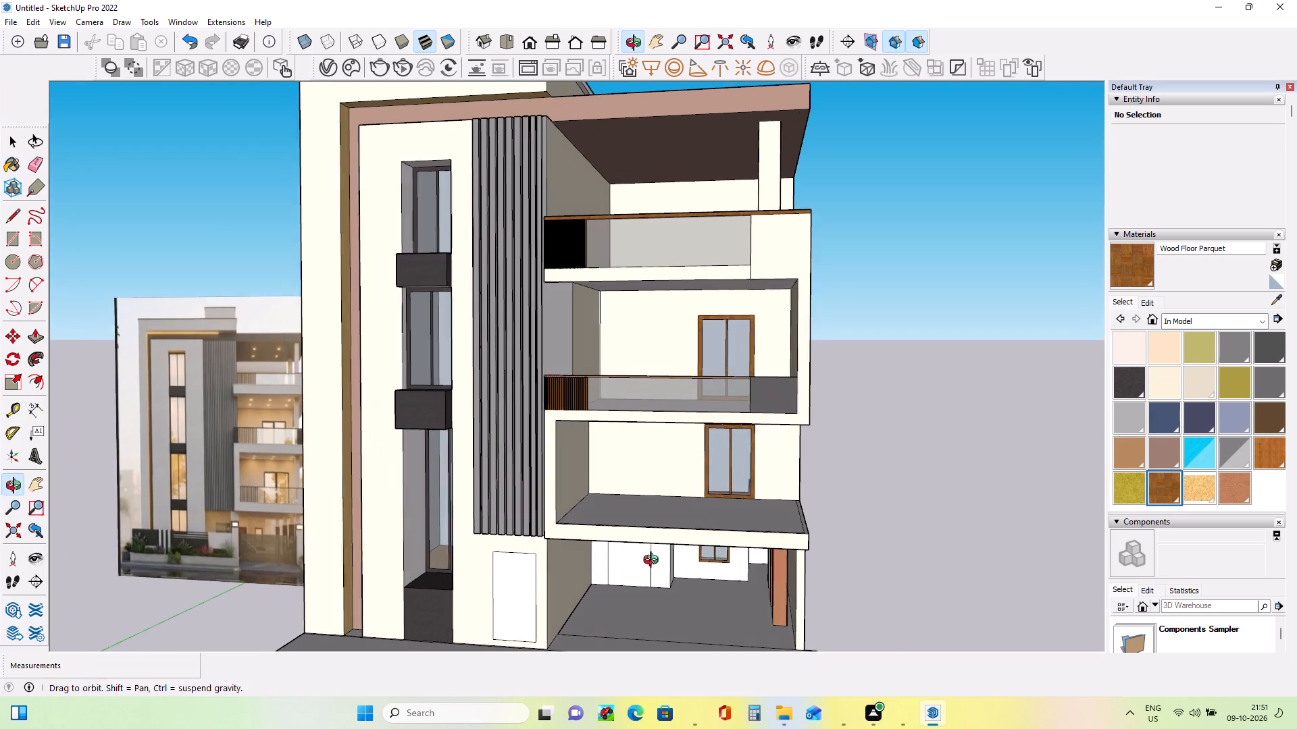
{"action": "middle_click_drag", "start_coordinate": [654, 562], "coordinate": [648, 553]}
{"action": "middle_click_drag", "start_coordinate": [661, 553], "coordinate": [649, 571]}
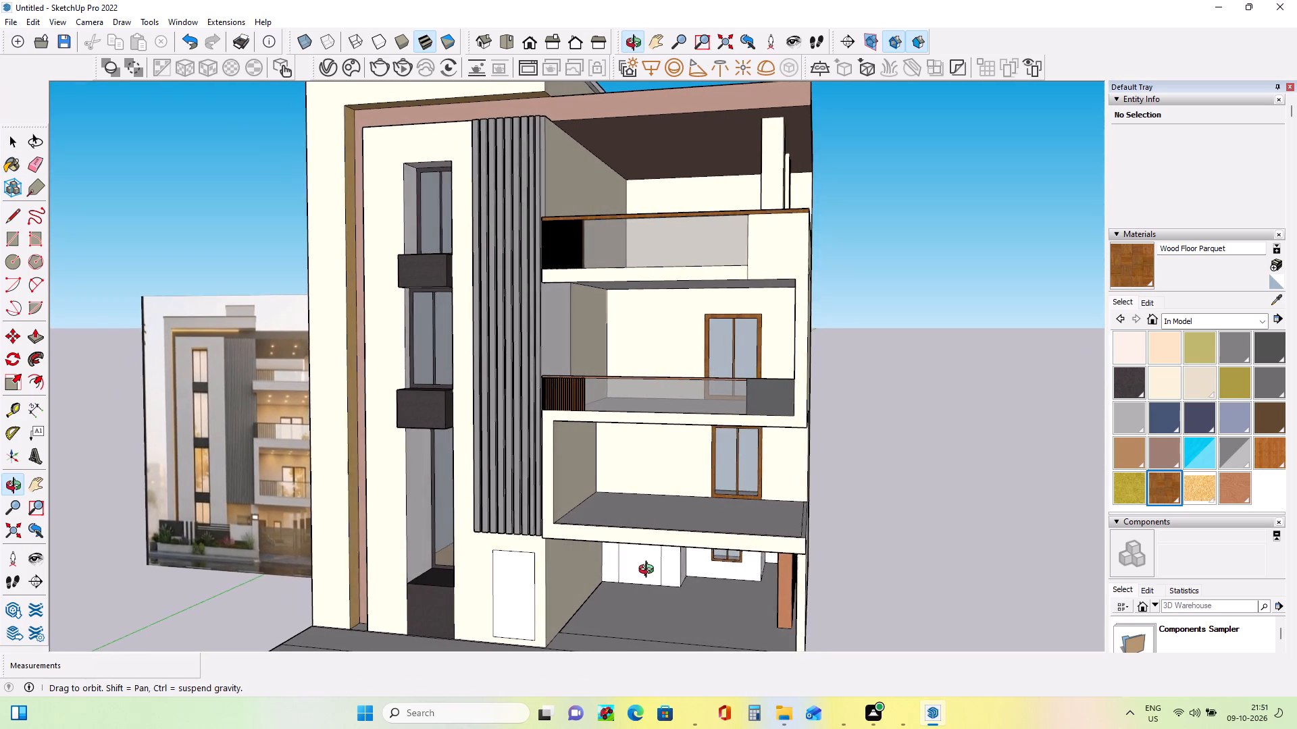
{"action": "middle_click_drag", "start_coordinate": [649, 571], "coordinate": [647, 571]}
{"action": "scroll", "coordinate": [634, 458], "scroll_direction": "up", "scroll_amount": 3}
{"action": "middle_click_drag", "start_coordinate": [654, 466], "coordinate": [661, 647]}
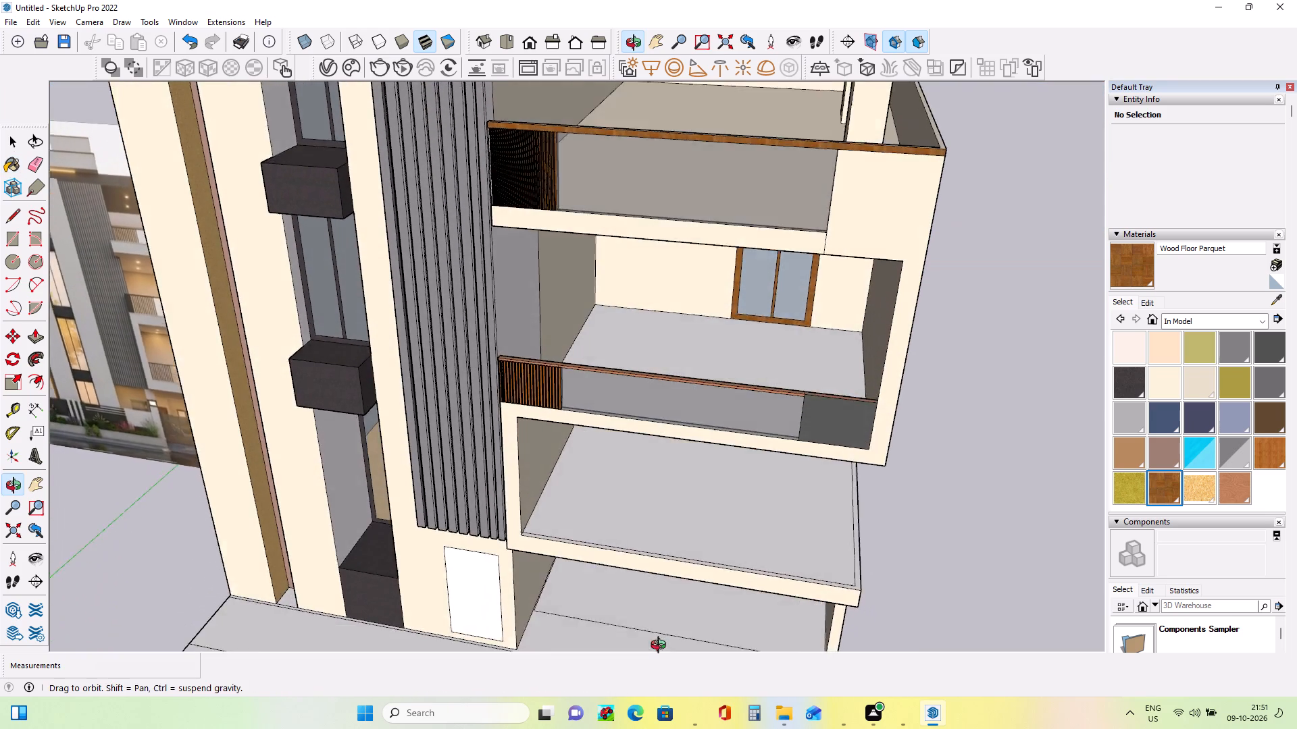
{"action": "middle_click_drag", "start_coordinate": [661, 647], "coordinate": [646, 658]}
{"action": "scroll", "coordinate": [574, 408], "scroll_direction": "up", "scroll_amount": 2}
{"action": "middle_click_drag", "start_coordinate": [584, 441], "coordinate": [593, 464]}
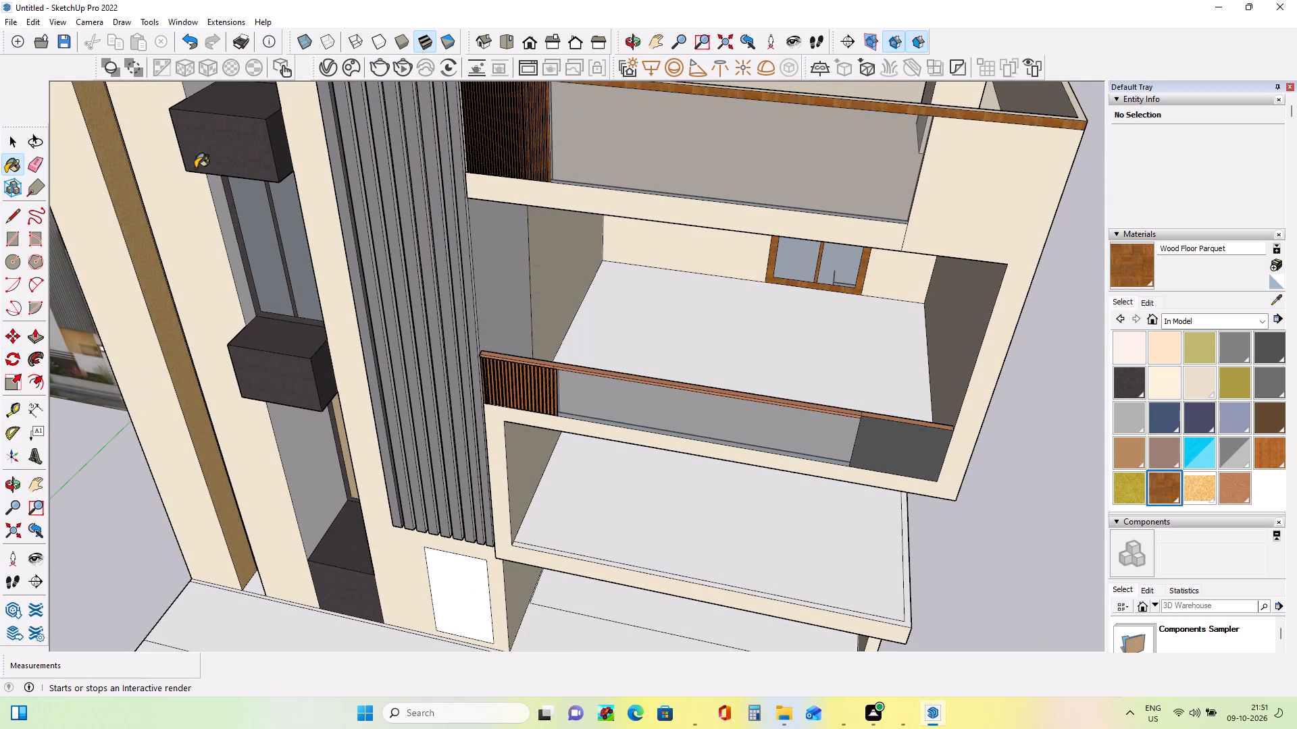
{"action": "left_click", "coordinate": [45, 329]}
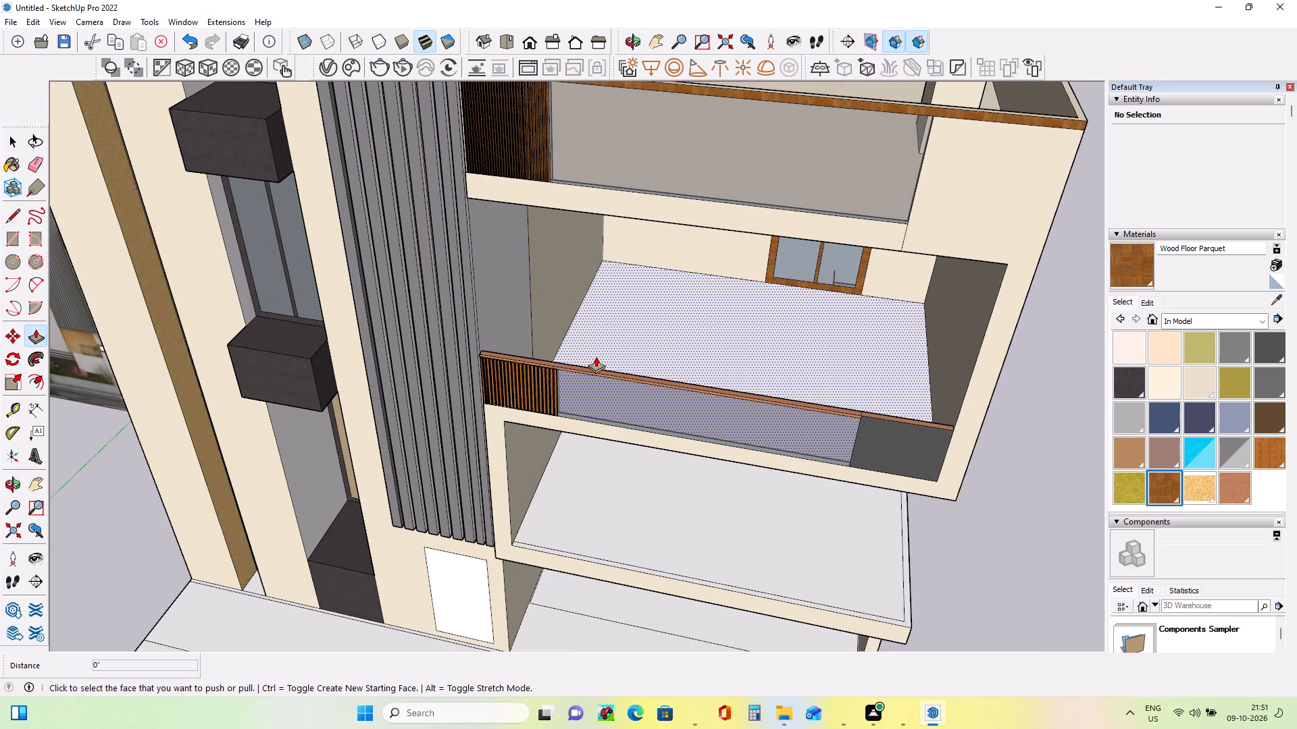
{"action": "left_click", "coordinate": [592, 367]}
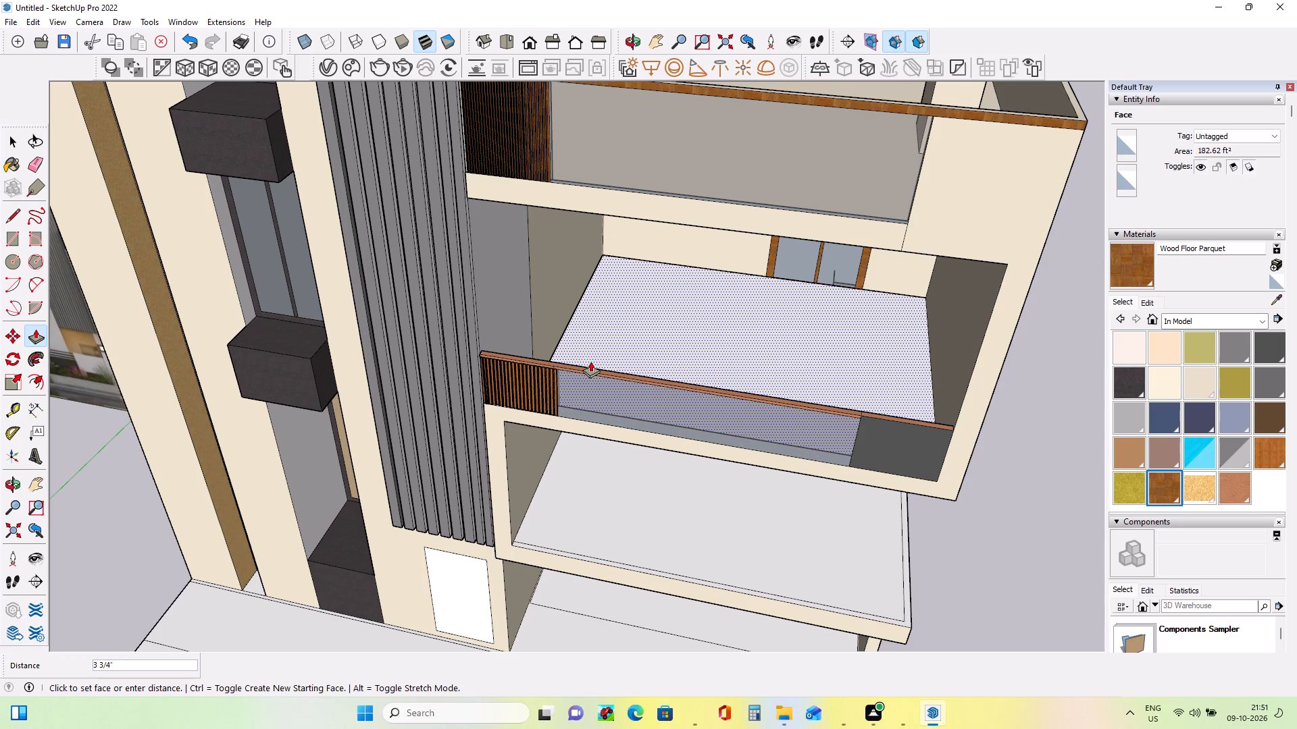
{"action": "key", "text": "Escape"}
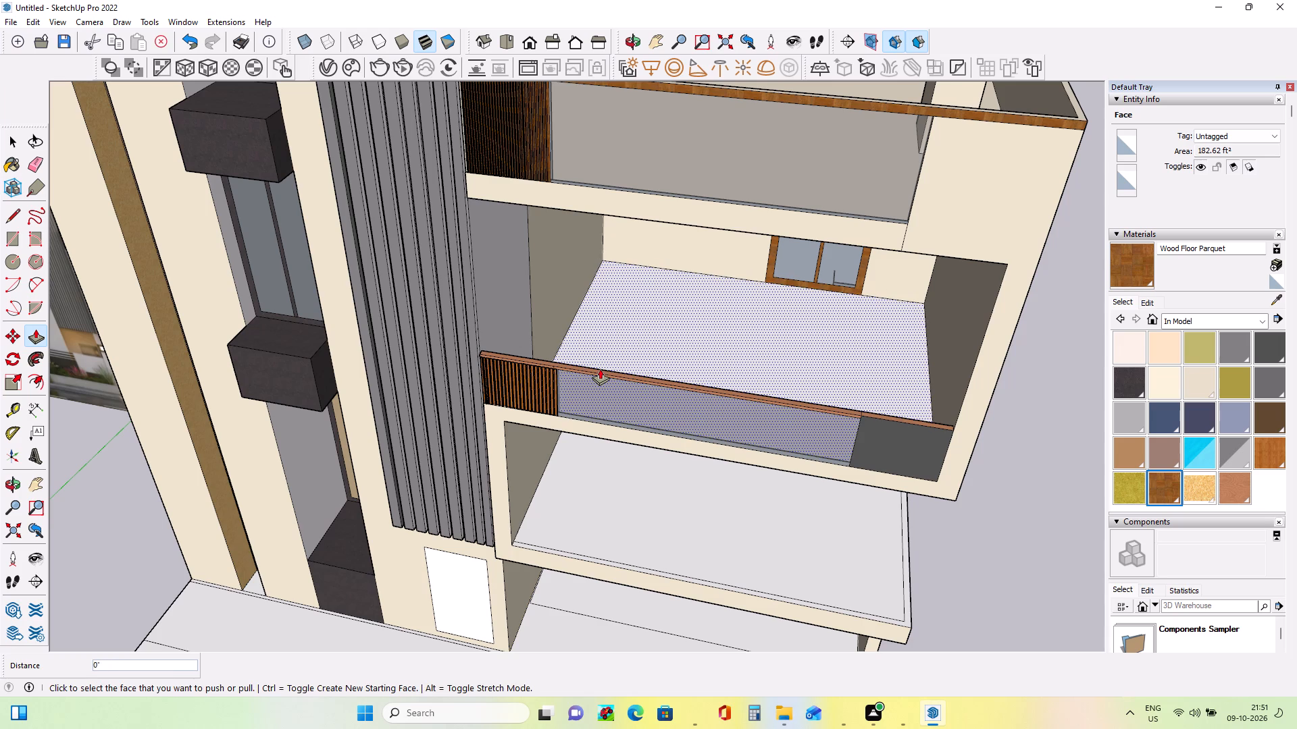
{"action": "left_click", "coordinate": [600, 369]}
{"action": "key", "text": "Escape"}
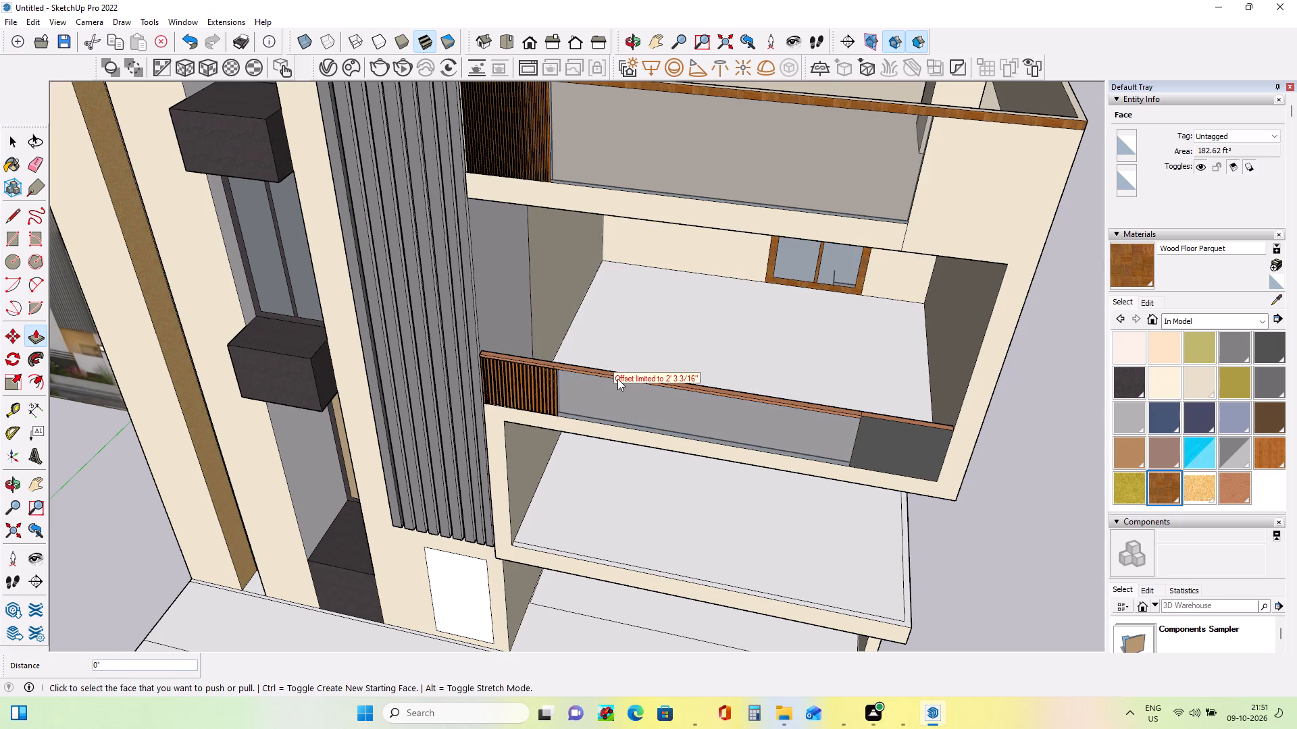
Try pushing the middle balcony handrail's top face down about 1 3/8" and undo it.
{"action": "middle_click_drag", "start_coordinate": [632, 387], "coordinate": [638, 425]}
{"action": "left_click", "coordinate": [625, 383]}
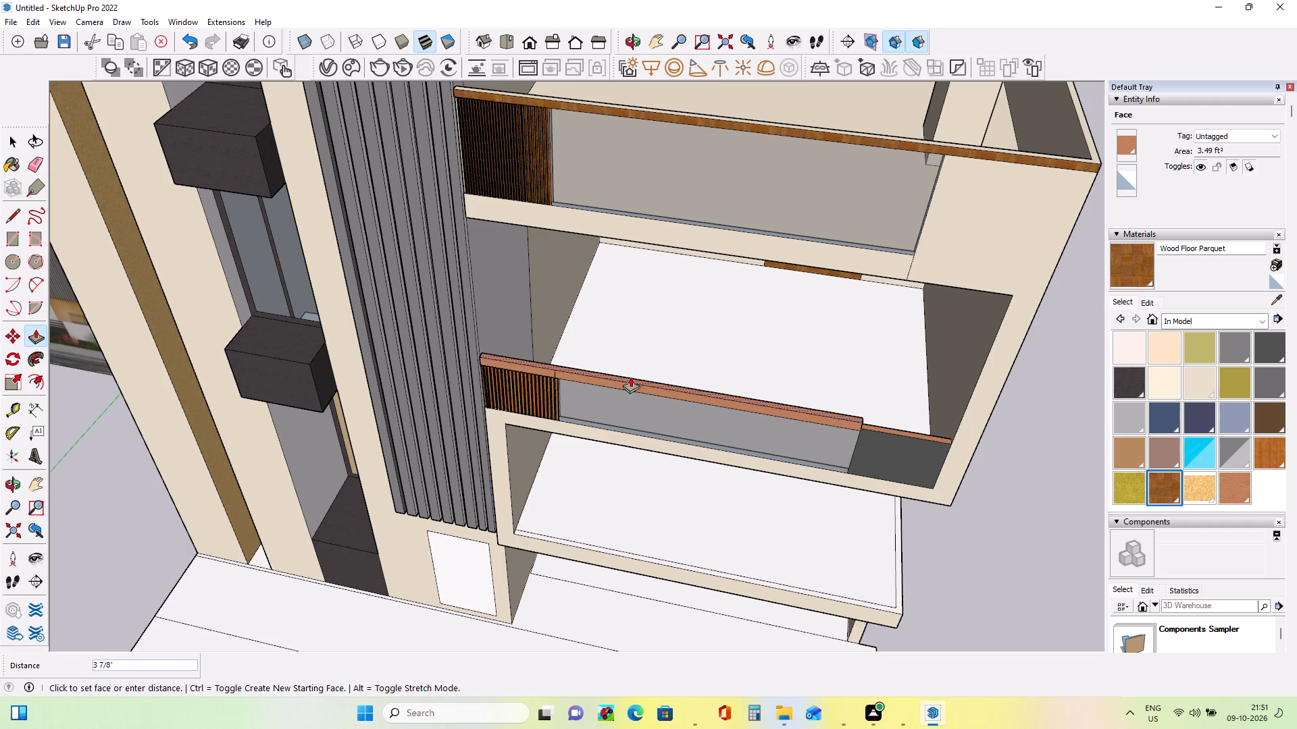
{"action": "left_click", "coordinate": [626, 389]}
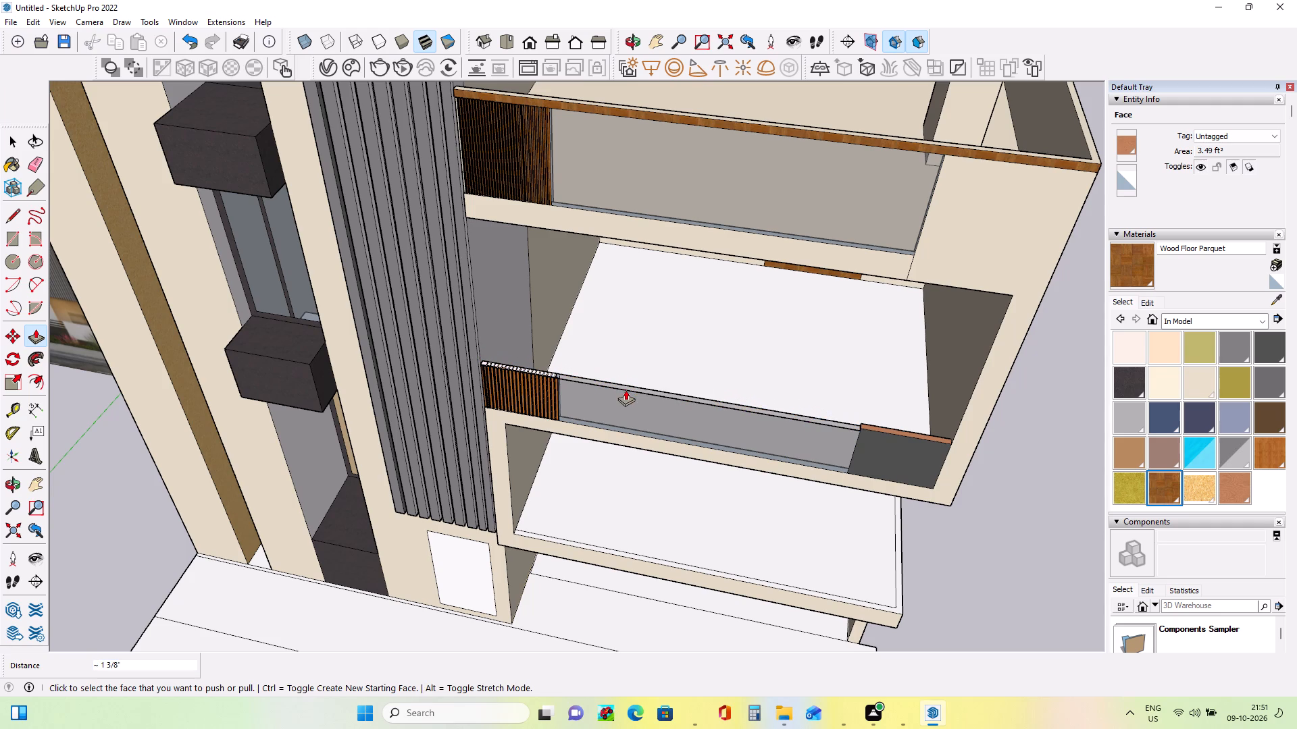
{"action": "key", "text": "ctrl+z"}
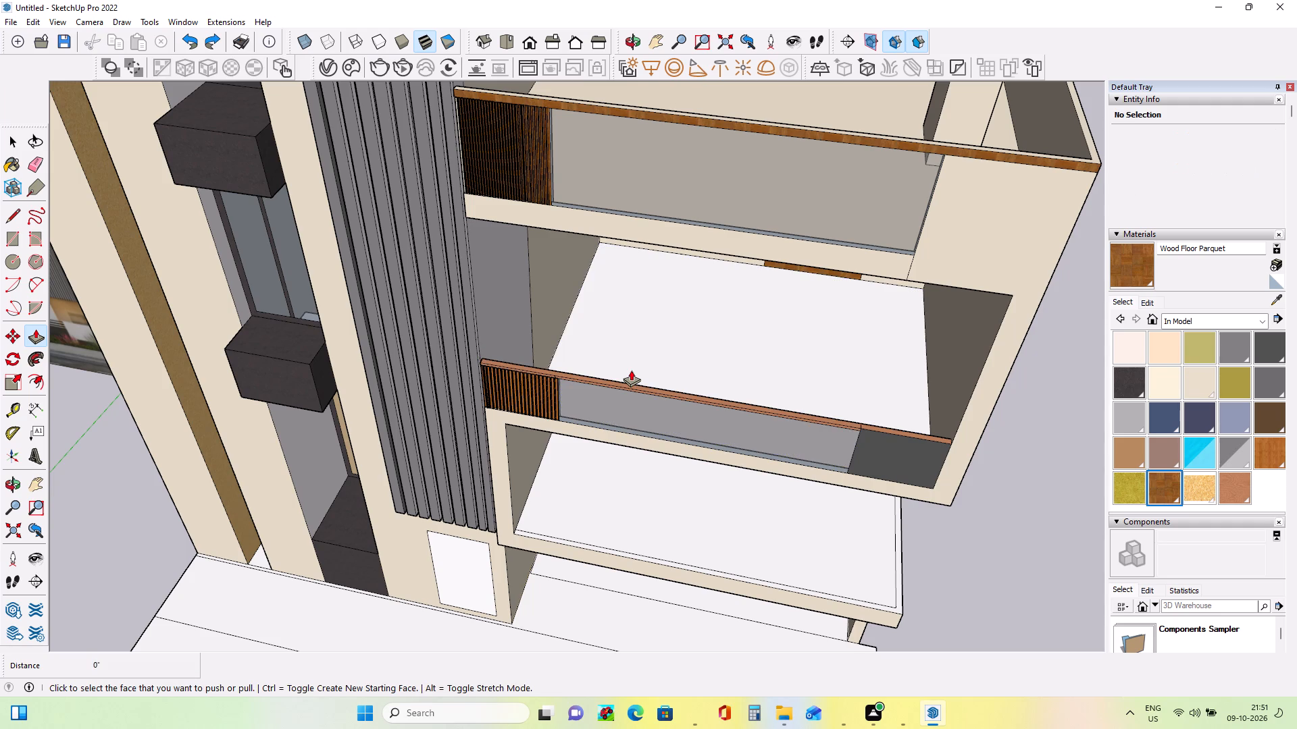
Push/Pull the top face of the middle balcony's handrail upward about 1 15/16".
{"action": "scroll", "coordinate": [651, 417], "scroll_direction": "up", "scroll_amount": 11}
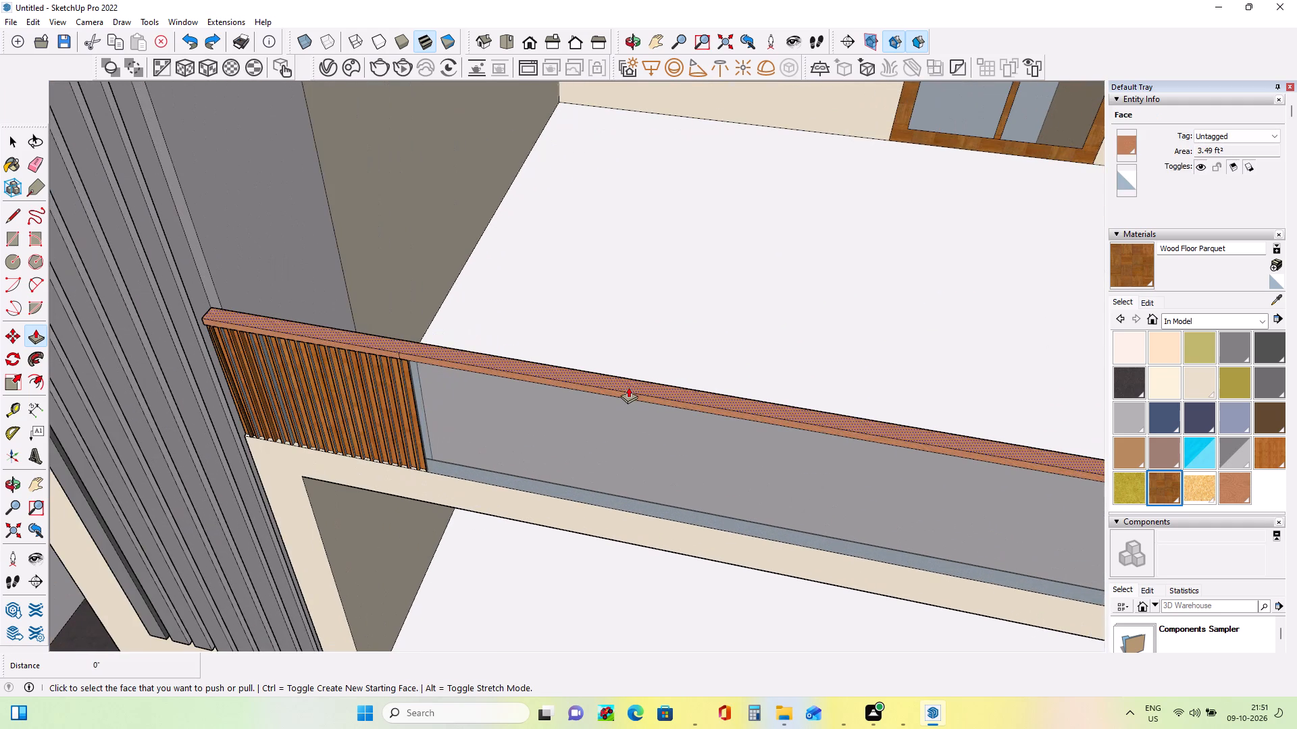
{"action": "left_click", "coordinate": [628, 387]}
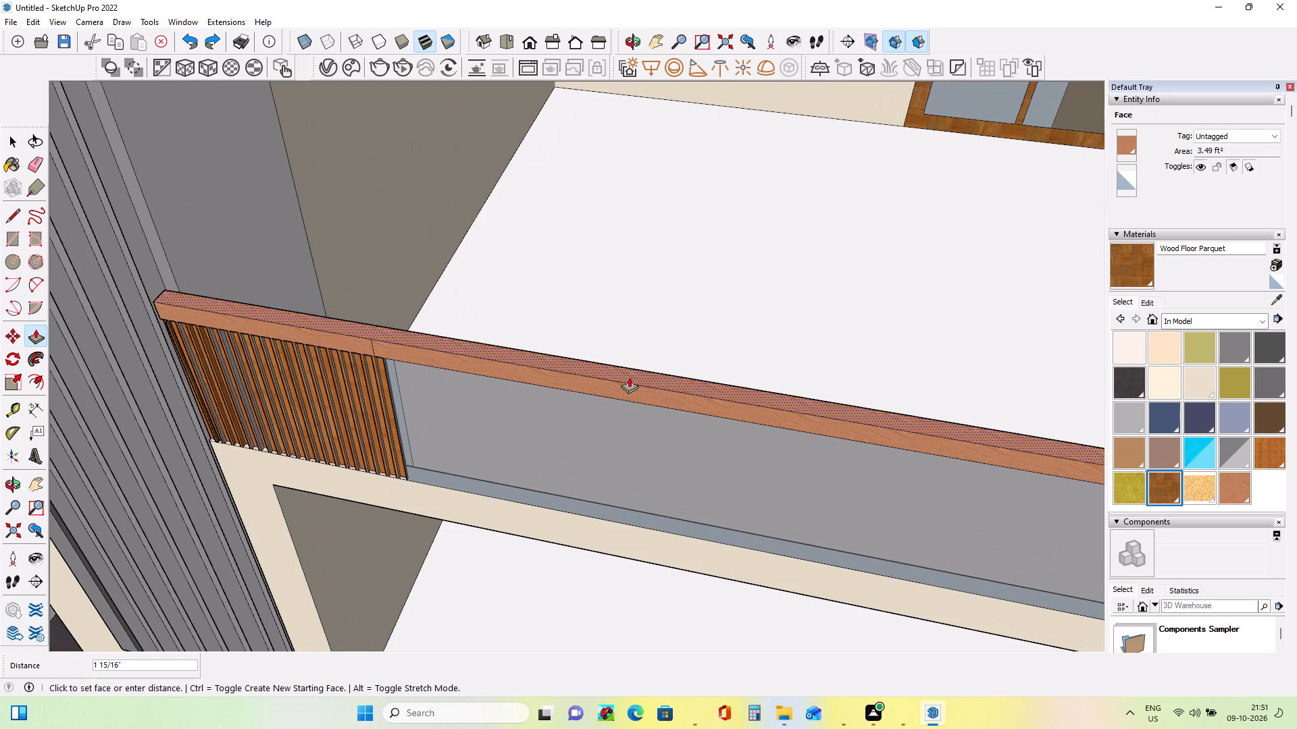
{"action": "left_click", "coordinate": [629, 377]}
{"action": "middle_click_drag", "start_coordinate": [607, 458], "coordinate": [586, 385]}
{"action": "scroll", "coordinate": [586, 382], "scroll_direction": "down", "scroll_amount": 2}
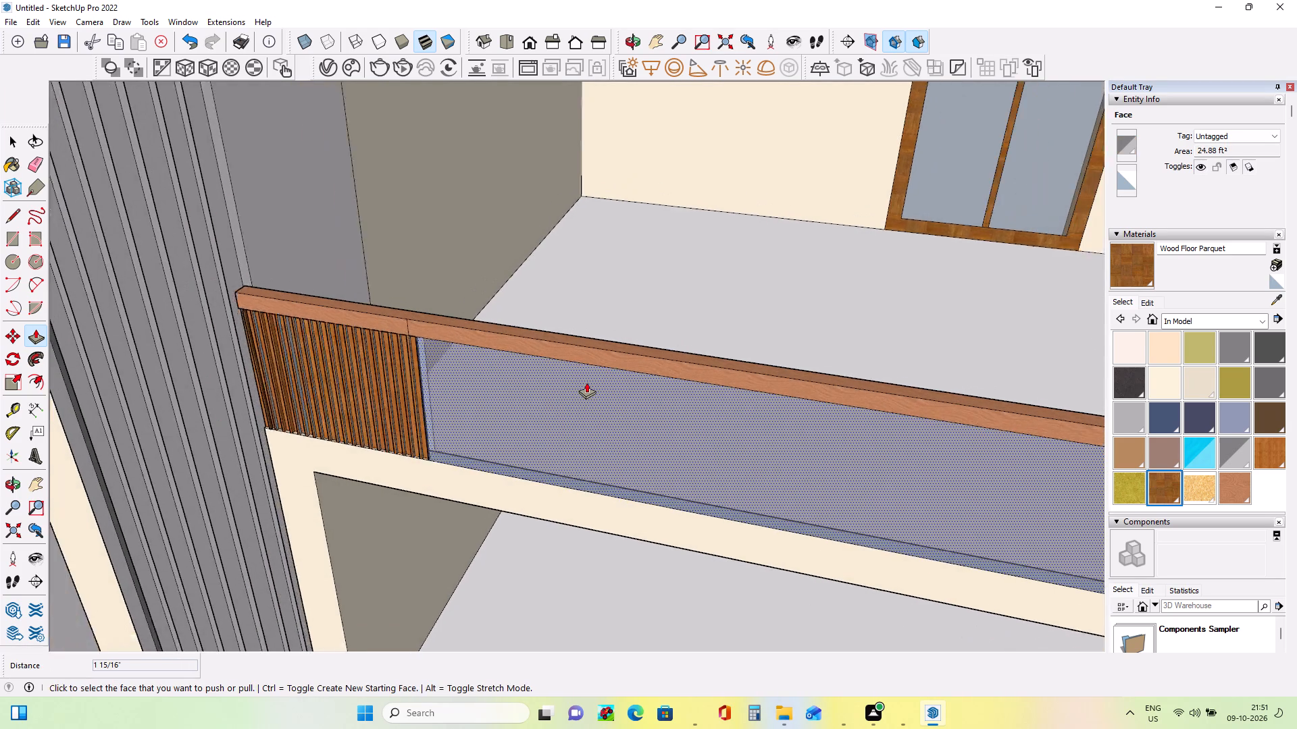
{"action": "scroll", "coordinate": [586, 382], "scroll_direction": "down", "scroll_amount": 9}
{"action": "scroll", "coordinate": [586, 382], "scroll_direction": "up", "scroll_amount": 1}
{"action": "scroll", "coordinate": [586, 382], "scroll_direction": "down", "scroll_amount": 3}
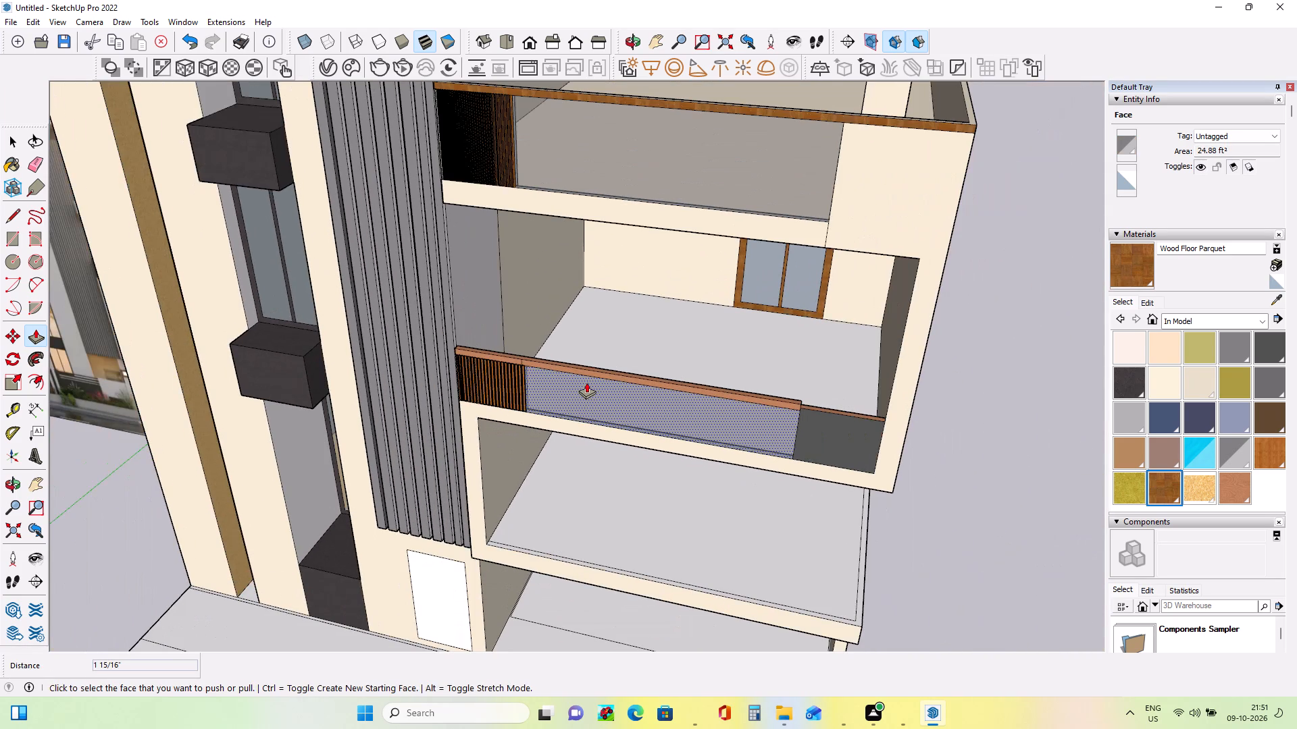
Undo the last upward Push/Pull on the middle balcony's handrail.
{"action": "key", "text": "ctrl+z"}
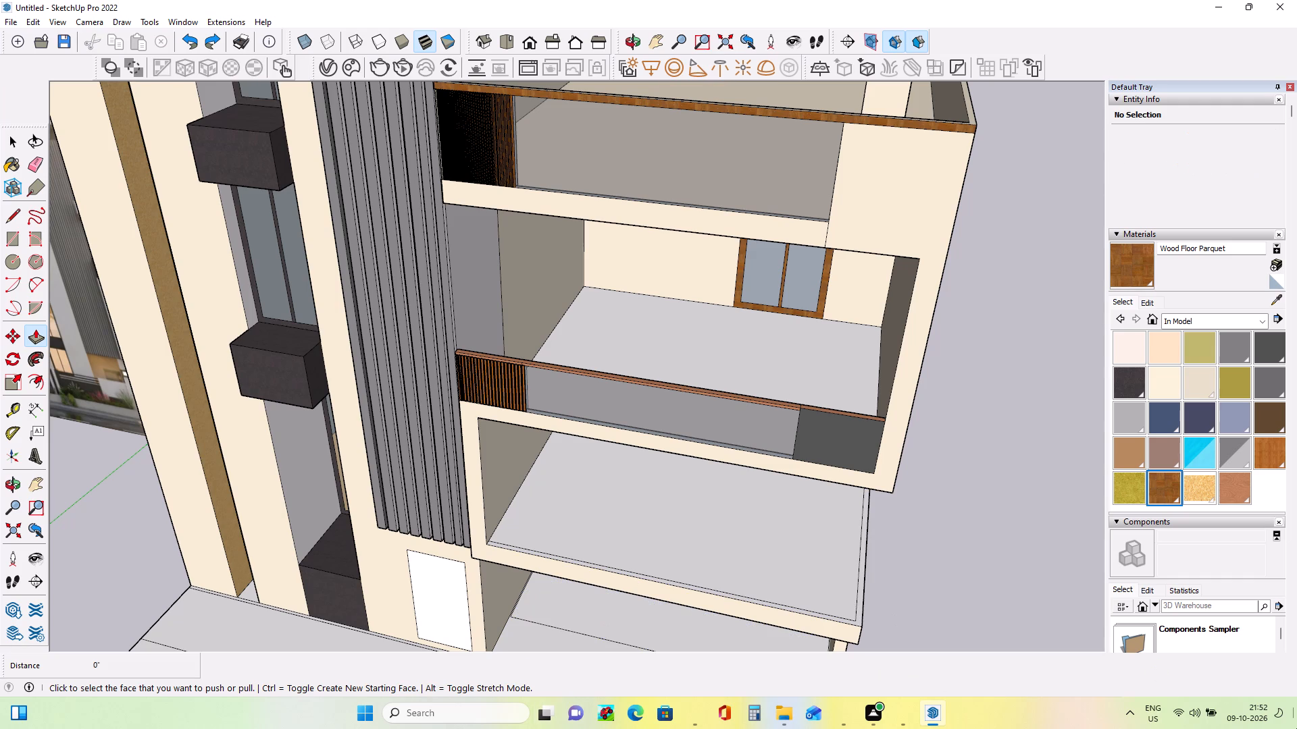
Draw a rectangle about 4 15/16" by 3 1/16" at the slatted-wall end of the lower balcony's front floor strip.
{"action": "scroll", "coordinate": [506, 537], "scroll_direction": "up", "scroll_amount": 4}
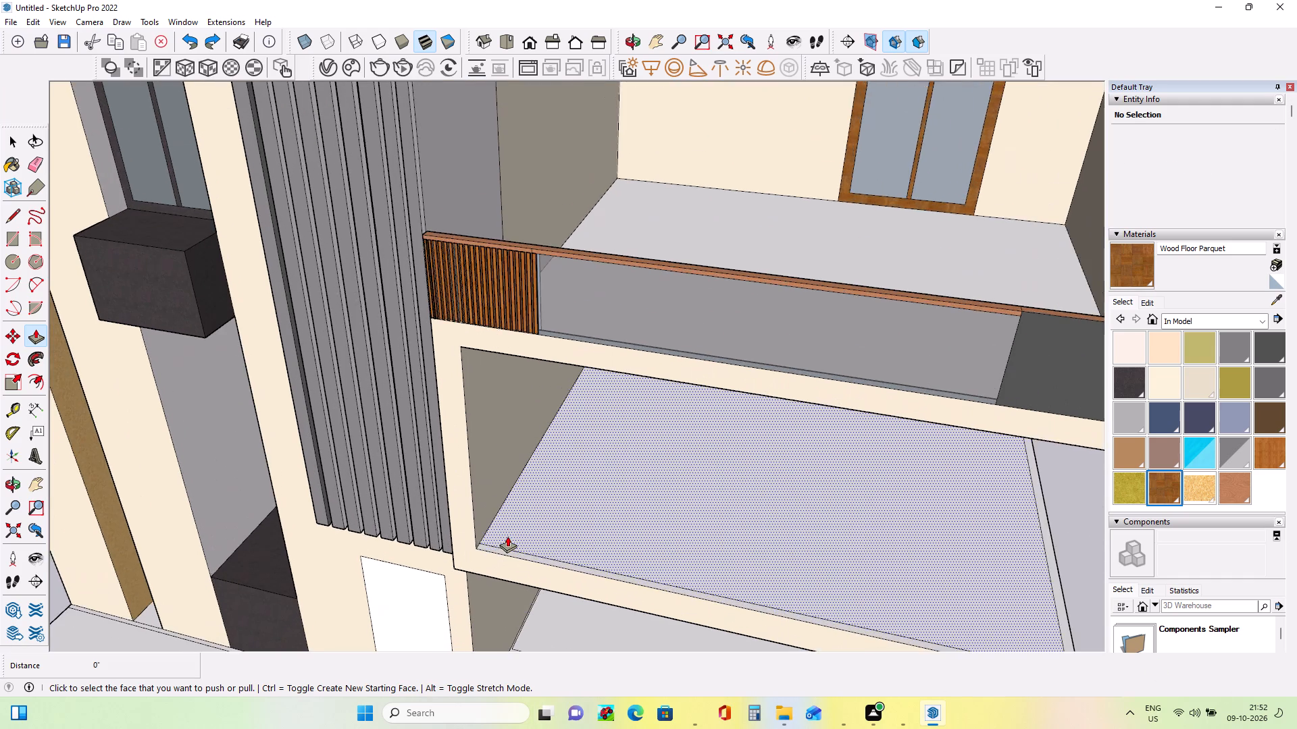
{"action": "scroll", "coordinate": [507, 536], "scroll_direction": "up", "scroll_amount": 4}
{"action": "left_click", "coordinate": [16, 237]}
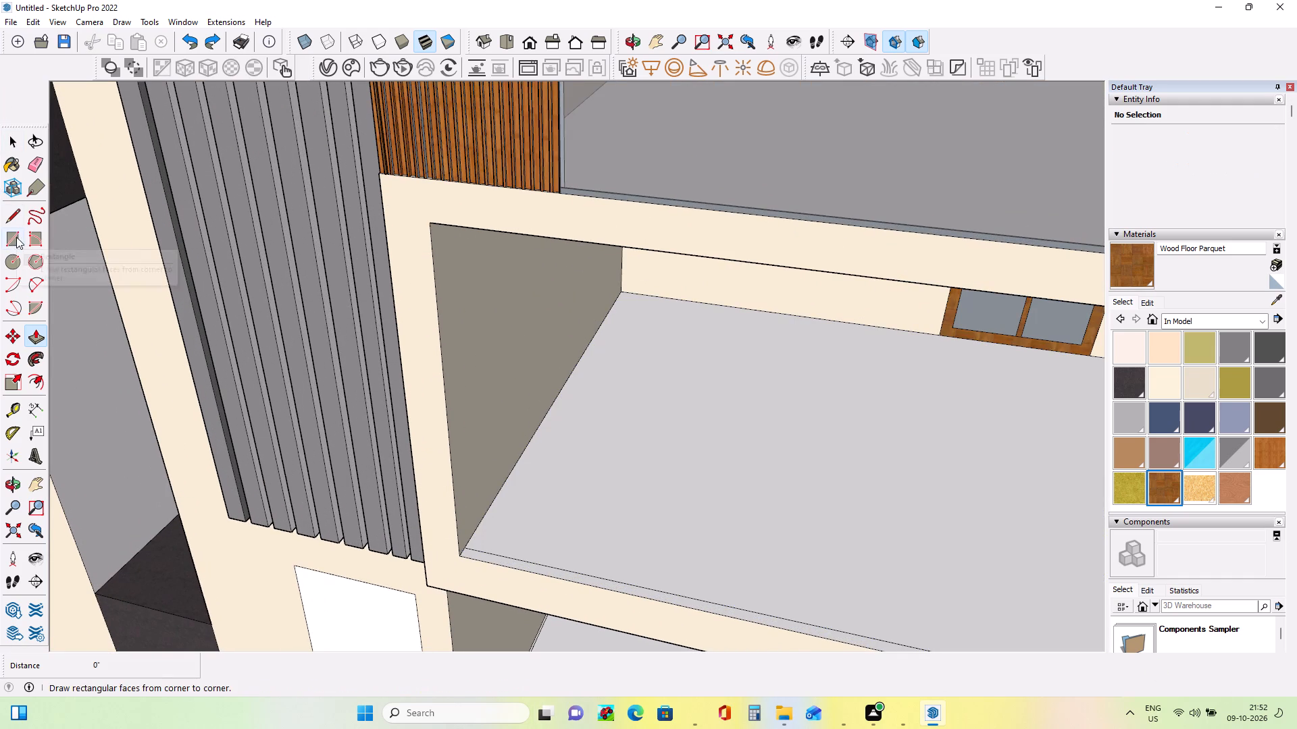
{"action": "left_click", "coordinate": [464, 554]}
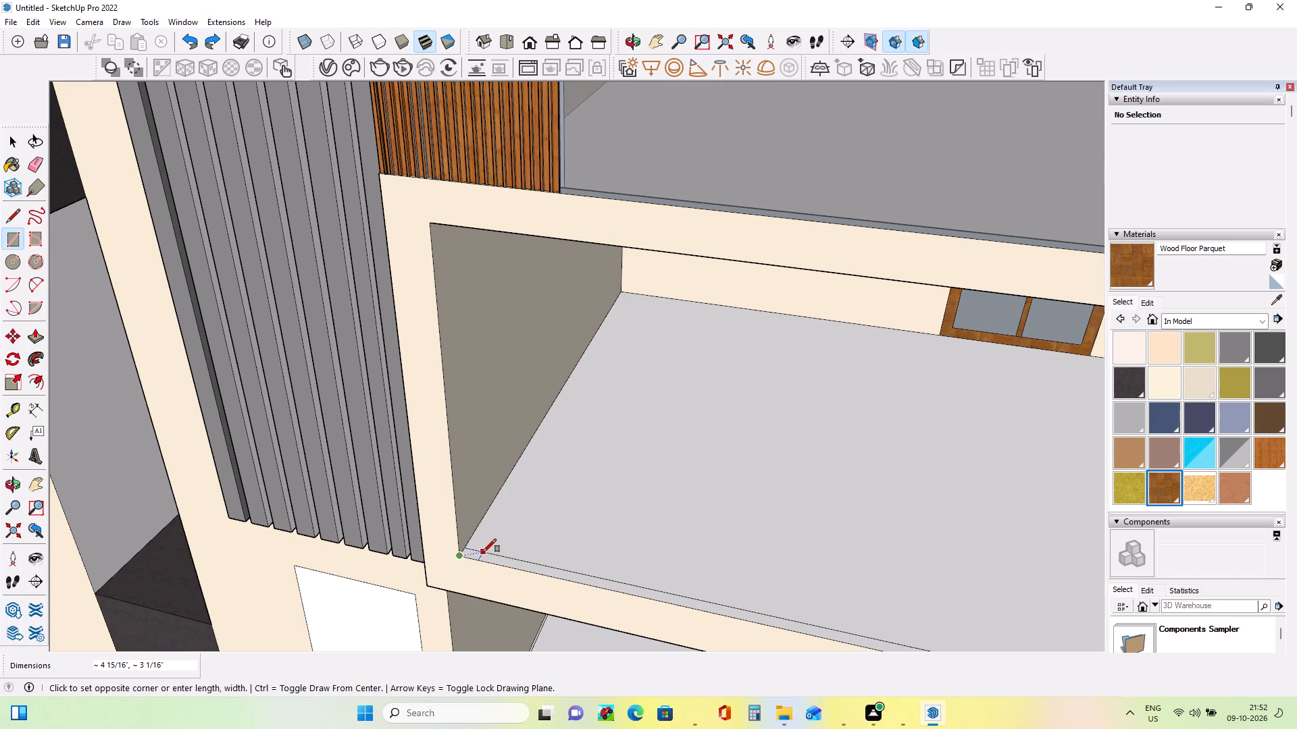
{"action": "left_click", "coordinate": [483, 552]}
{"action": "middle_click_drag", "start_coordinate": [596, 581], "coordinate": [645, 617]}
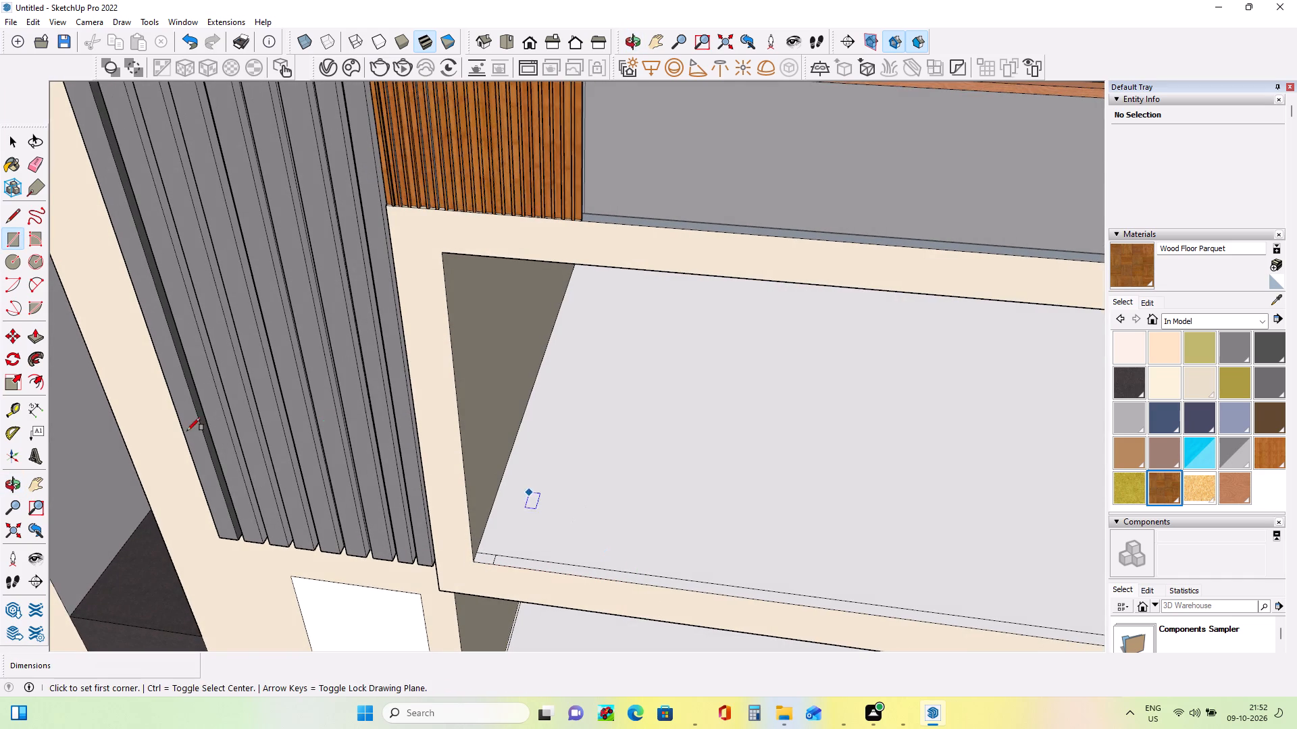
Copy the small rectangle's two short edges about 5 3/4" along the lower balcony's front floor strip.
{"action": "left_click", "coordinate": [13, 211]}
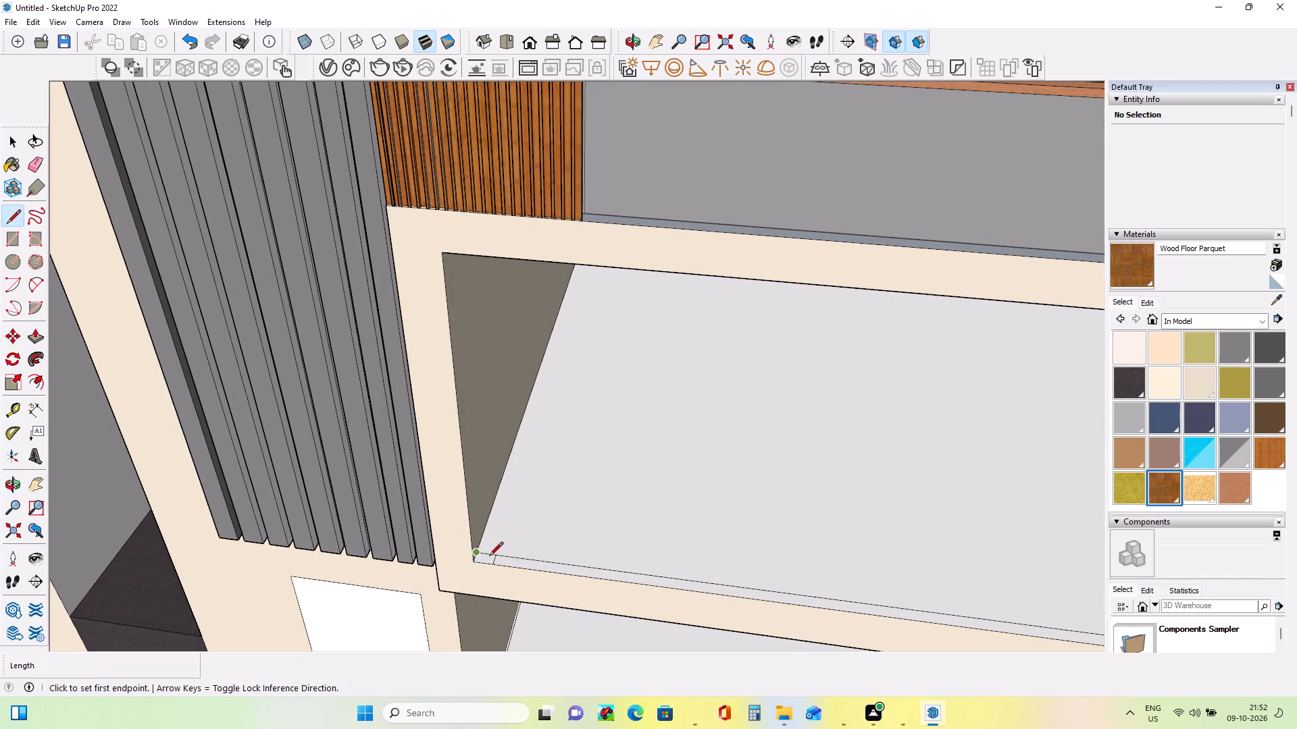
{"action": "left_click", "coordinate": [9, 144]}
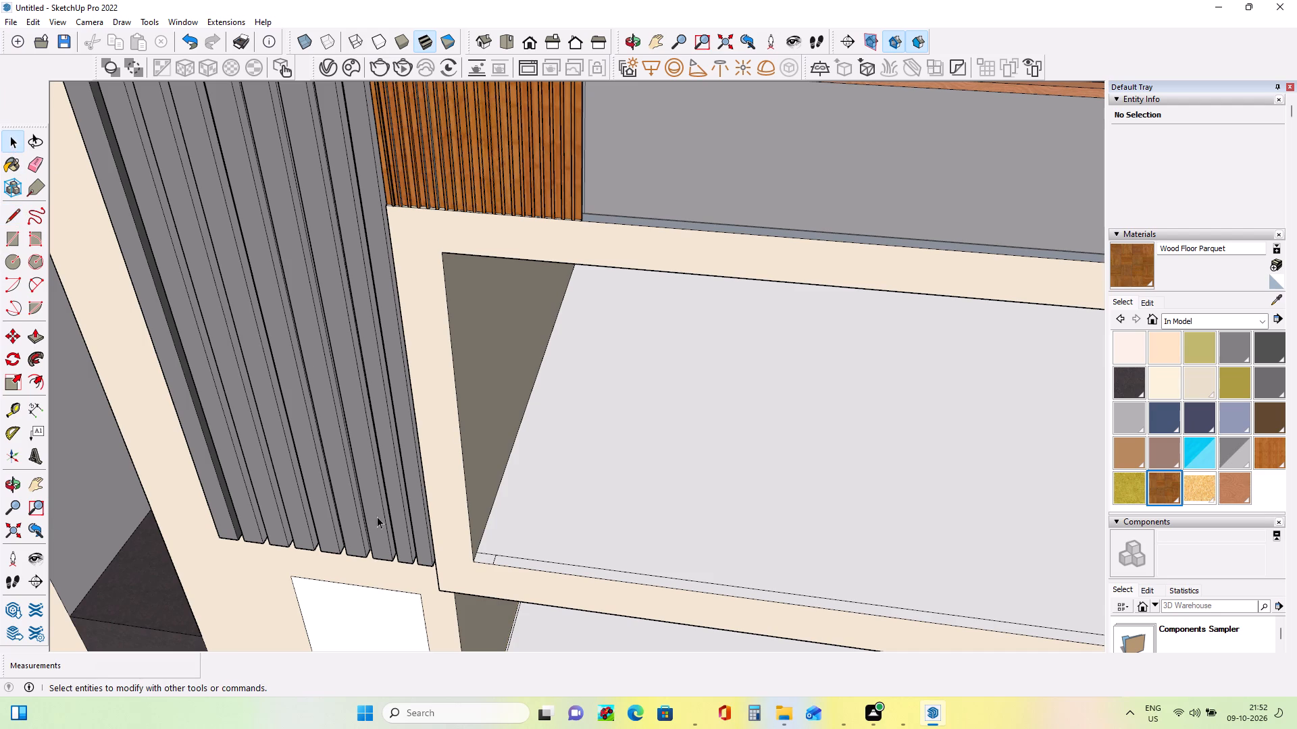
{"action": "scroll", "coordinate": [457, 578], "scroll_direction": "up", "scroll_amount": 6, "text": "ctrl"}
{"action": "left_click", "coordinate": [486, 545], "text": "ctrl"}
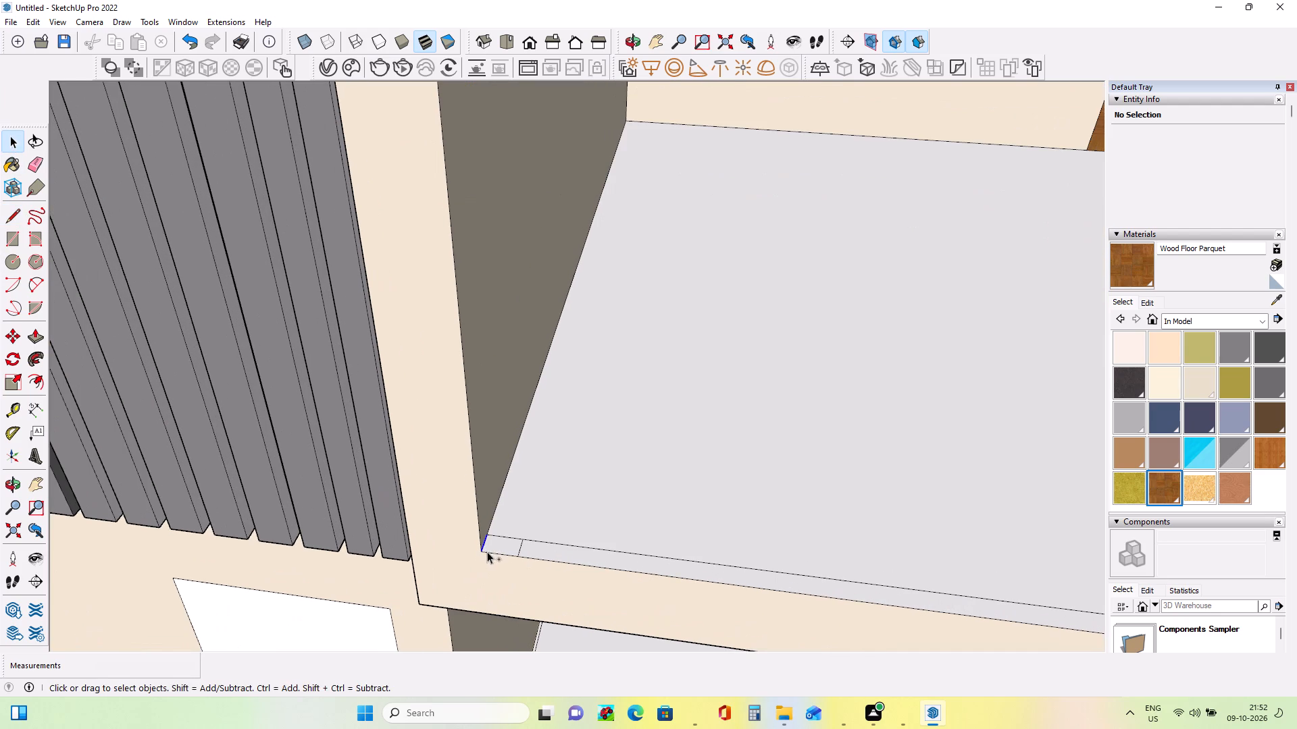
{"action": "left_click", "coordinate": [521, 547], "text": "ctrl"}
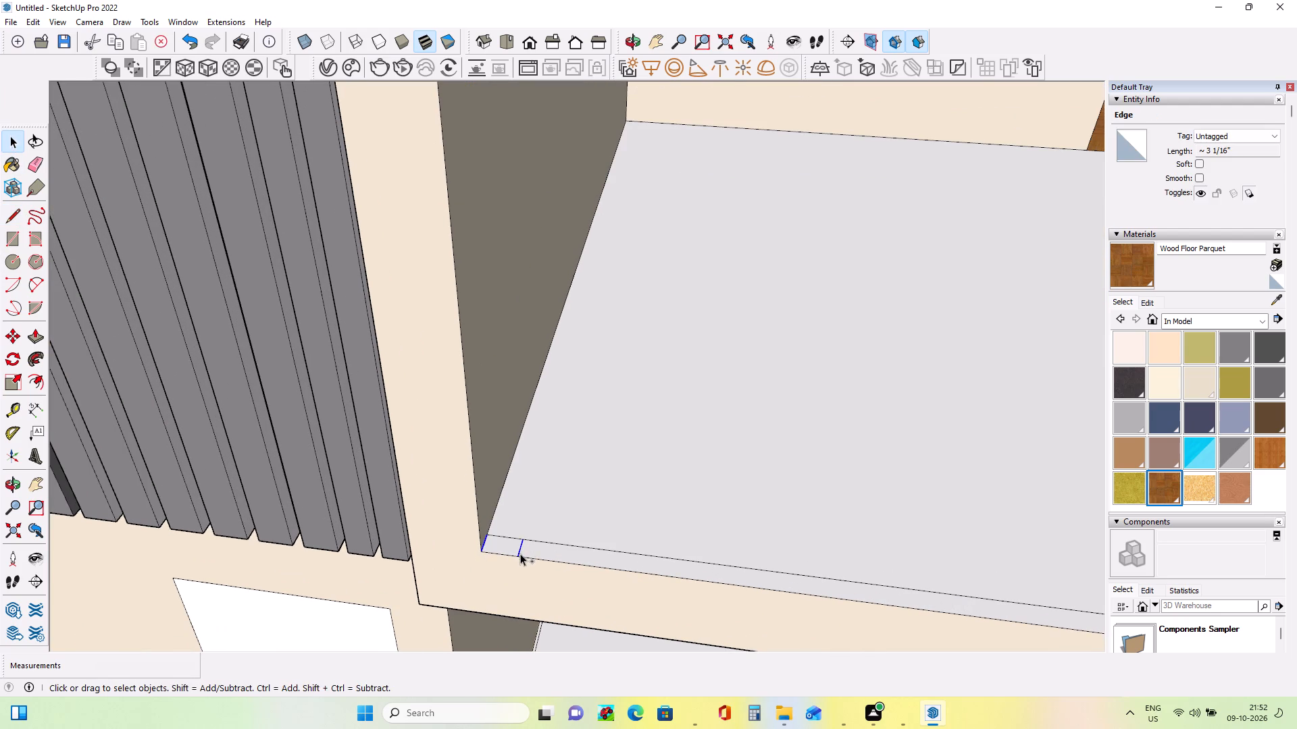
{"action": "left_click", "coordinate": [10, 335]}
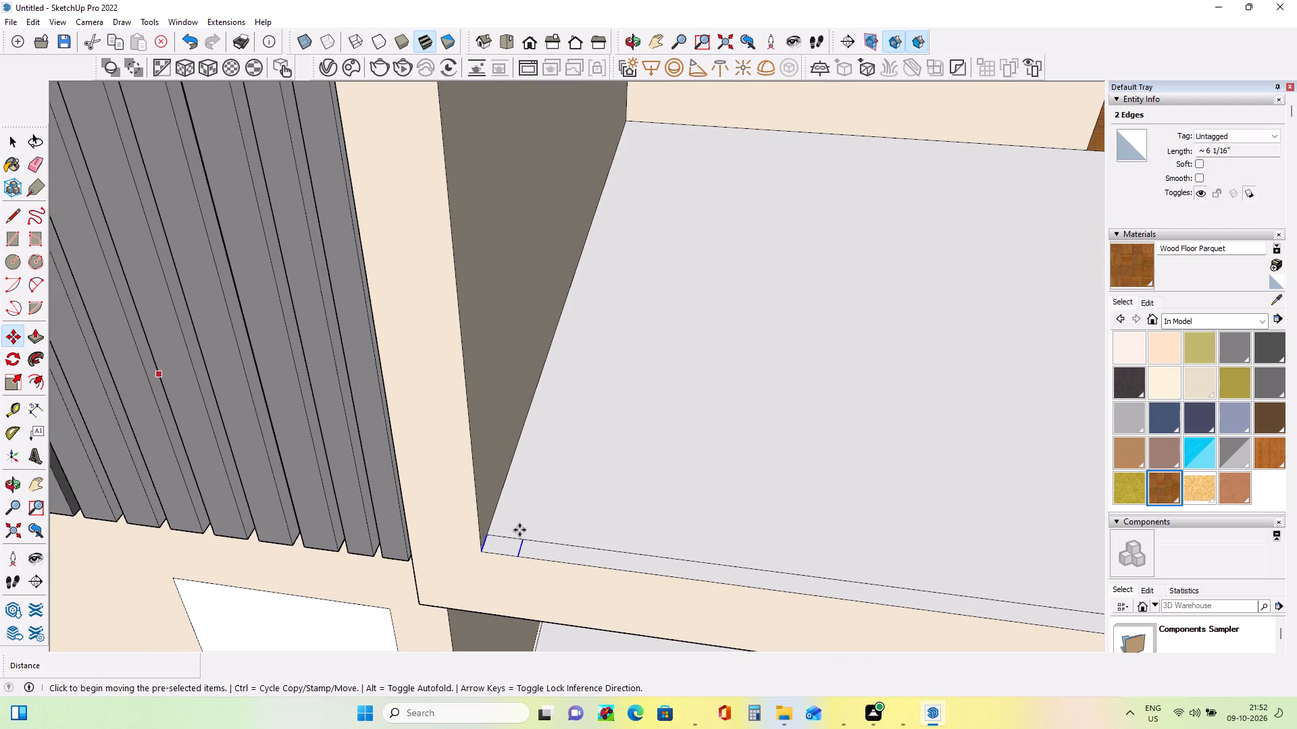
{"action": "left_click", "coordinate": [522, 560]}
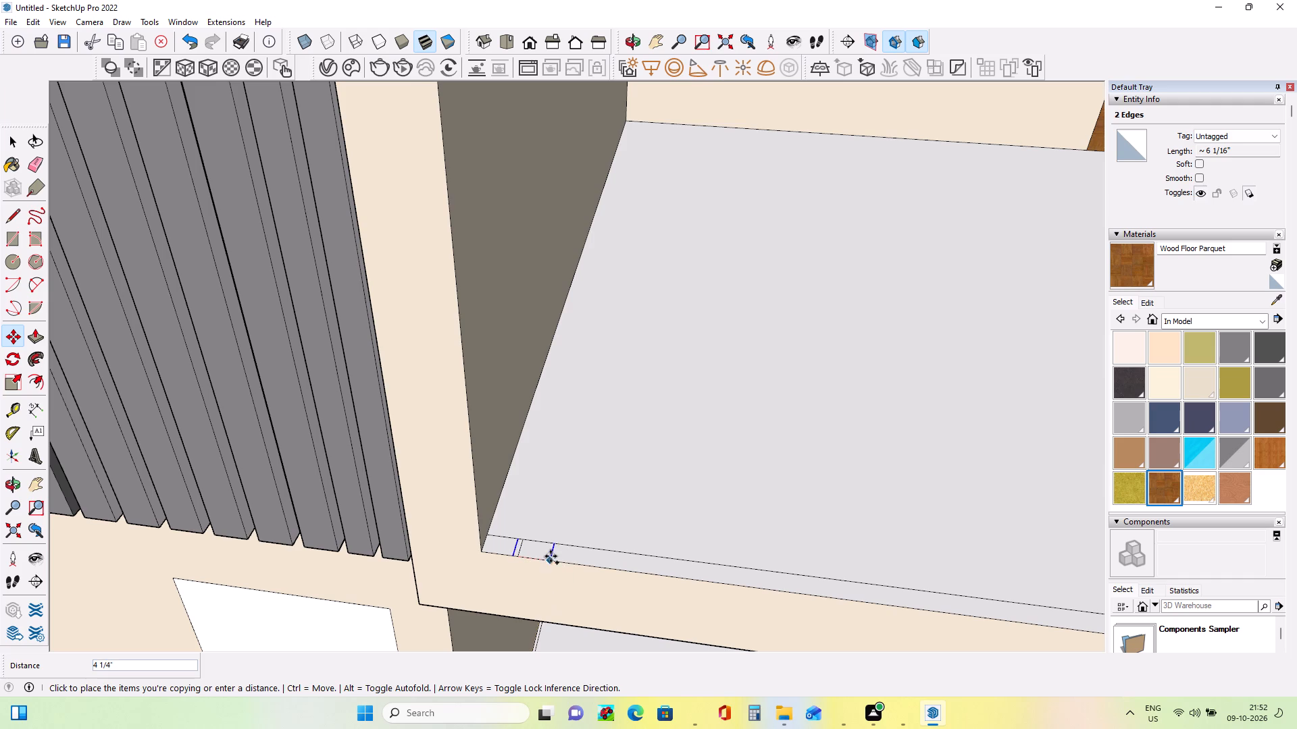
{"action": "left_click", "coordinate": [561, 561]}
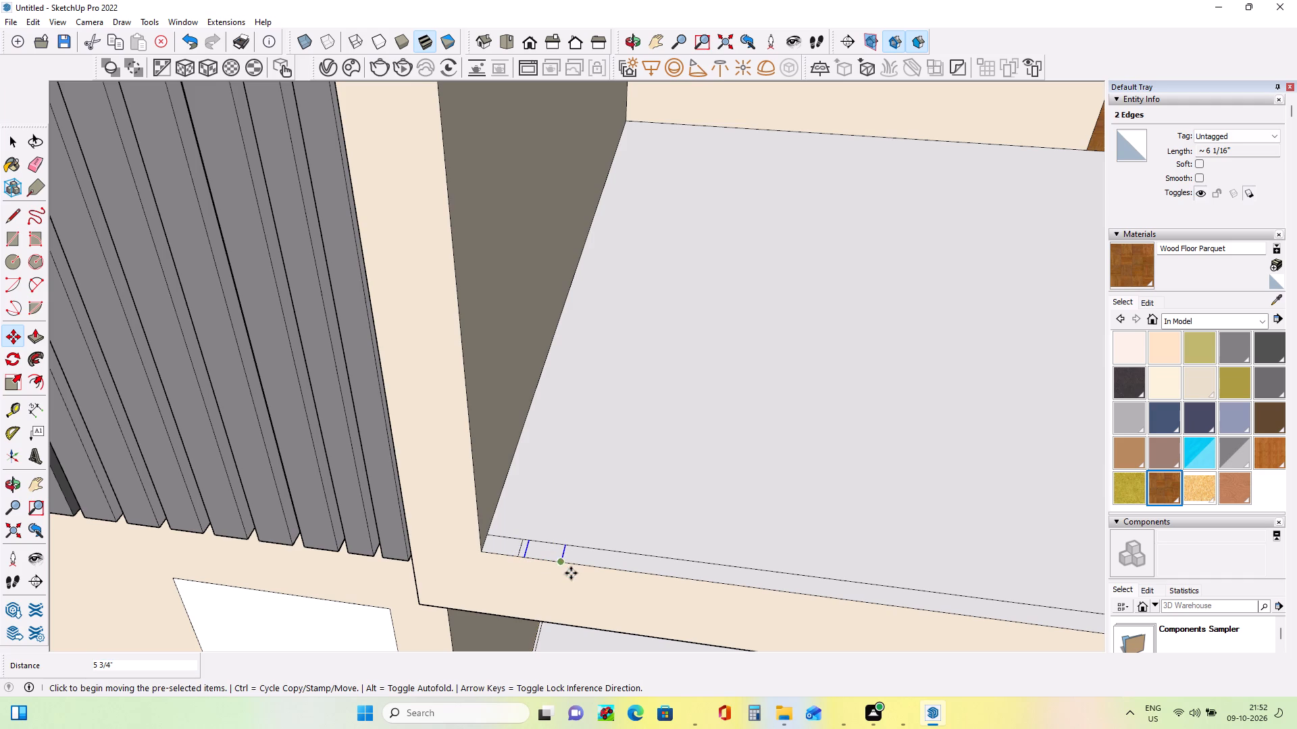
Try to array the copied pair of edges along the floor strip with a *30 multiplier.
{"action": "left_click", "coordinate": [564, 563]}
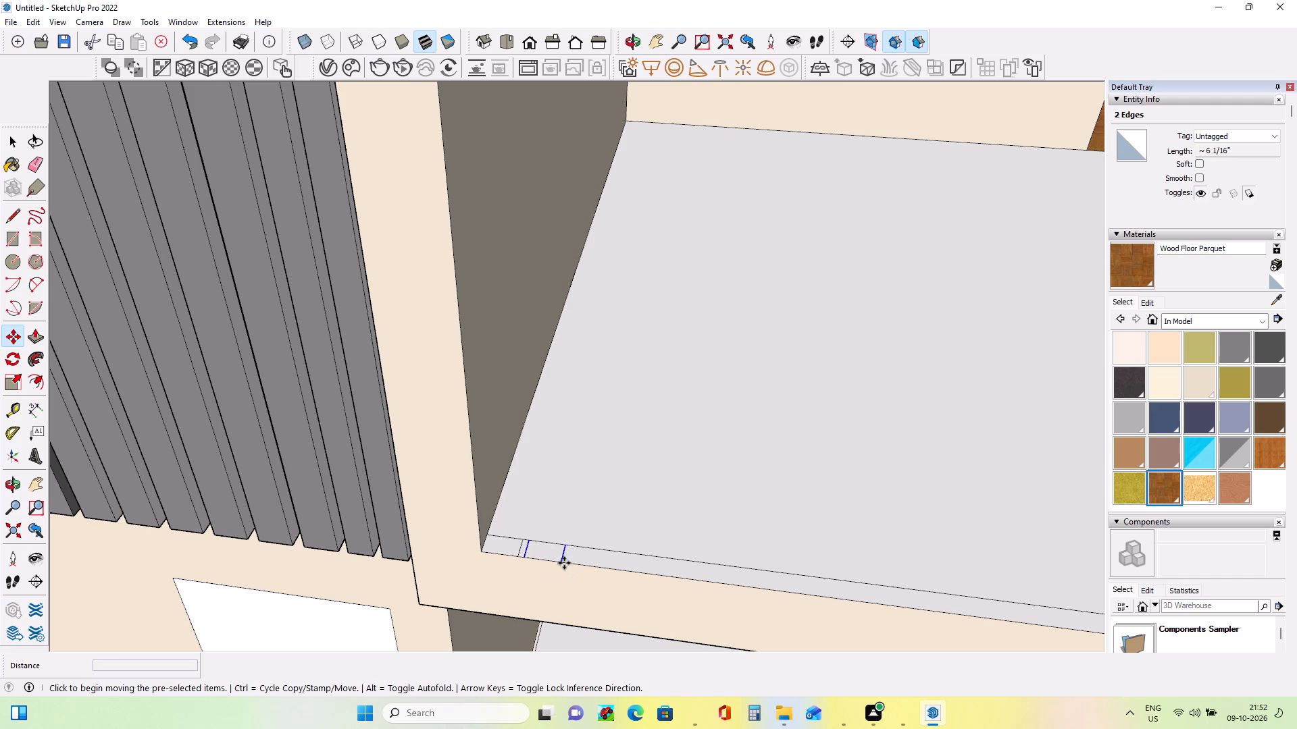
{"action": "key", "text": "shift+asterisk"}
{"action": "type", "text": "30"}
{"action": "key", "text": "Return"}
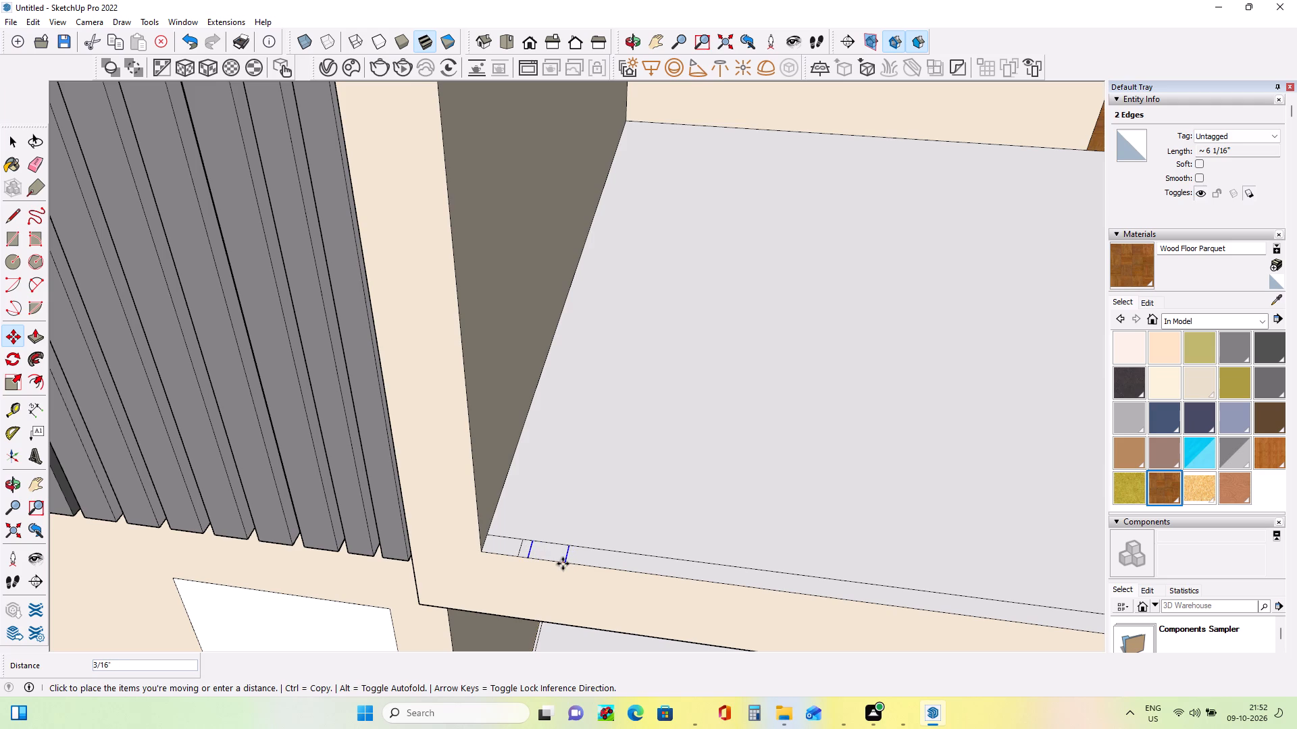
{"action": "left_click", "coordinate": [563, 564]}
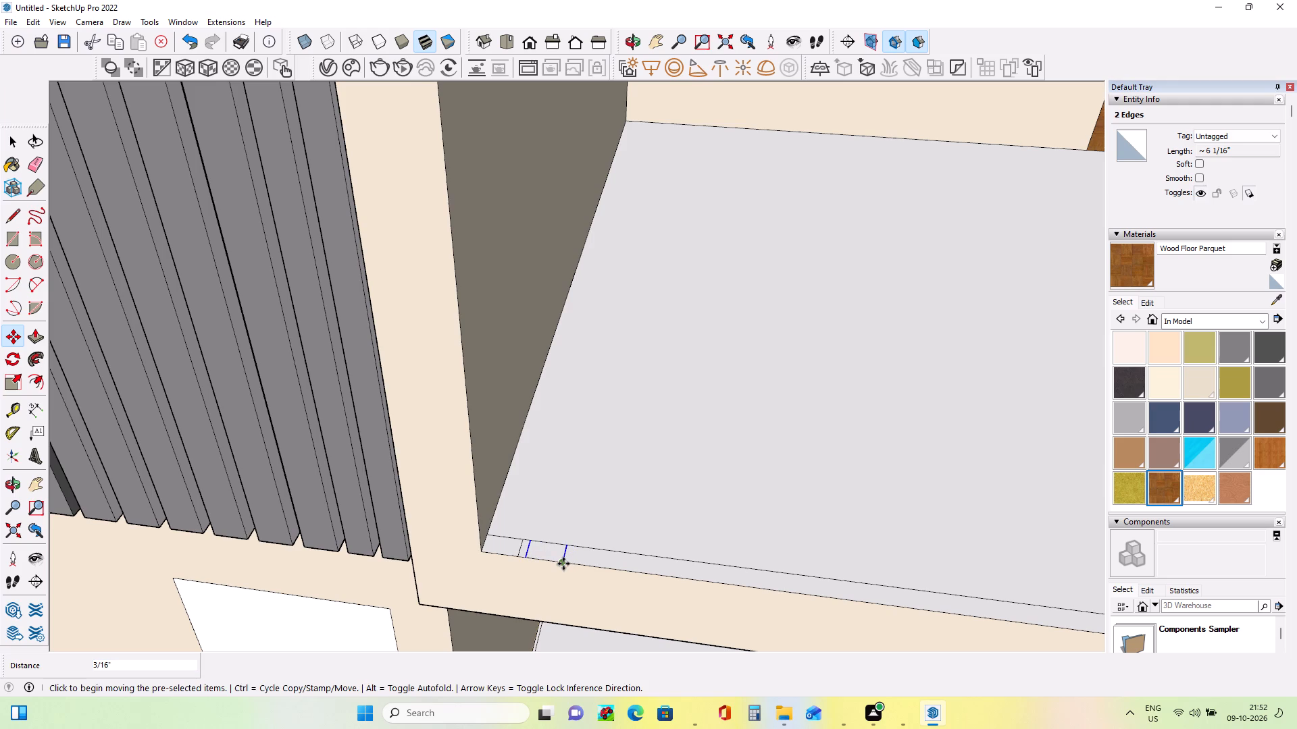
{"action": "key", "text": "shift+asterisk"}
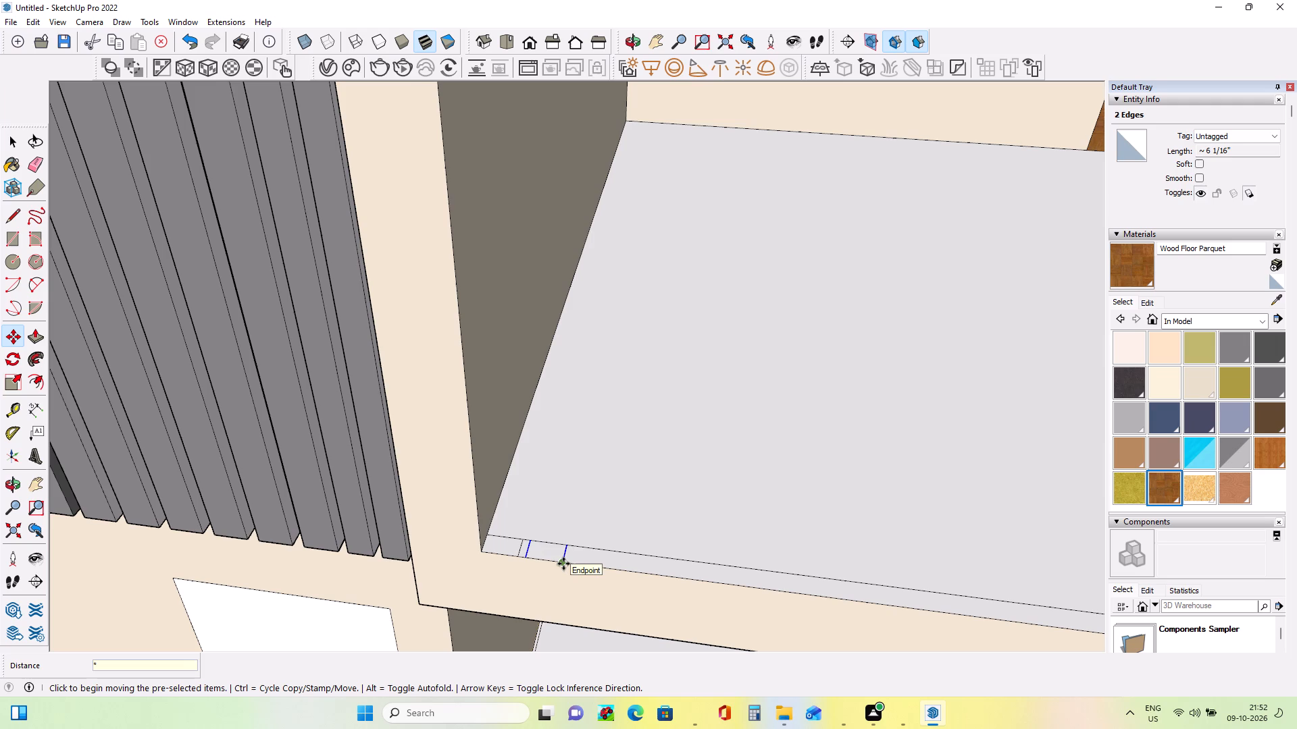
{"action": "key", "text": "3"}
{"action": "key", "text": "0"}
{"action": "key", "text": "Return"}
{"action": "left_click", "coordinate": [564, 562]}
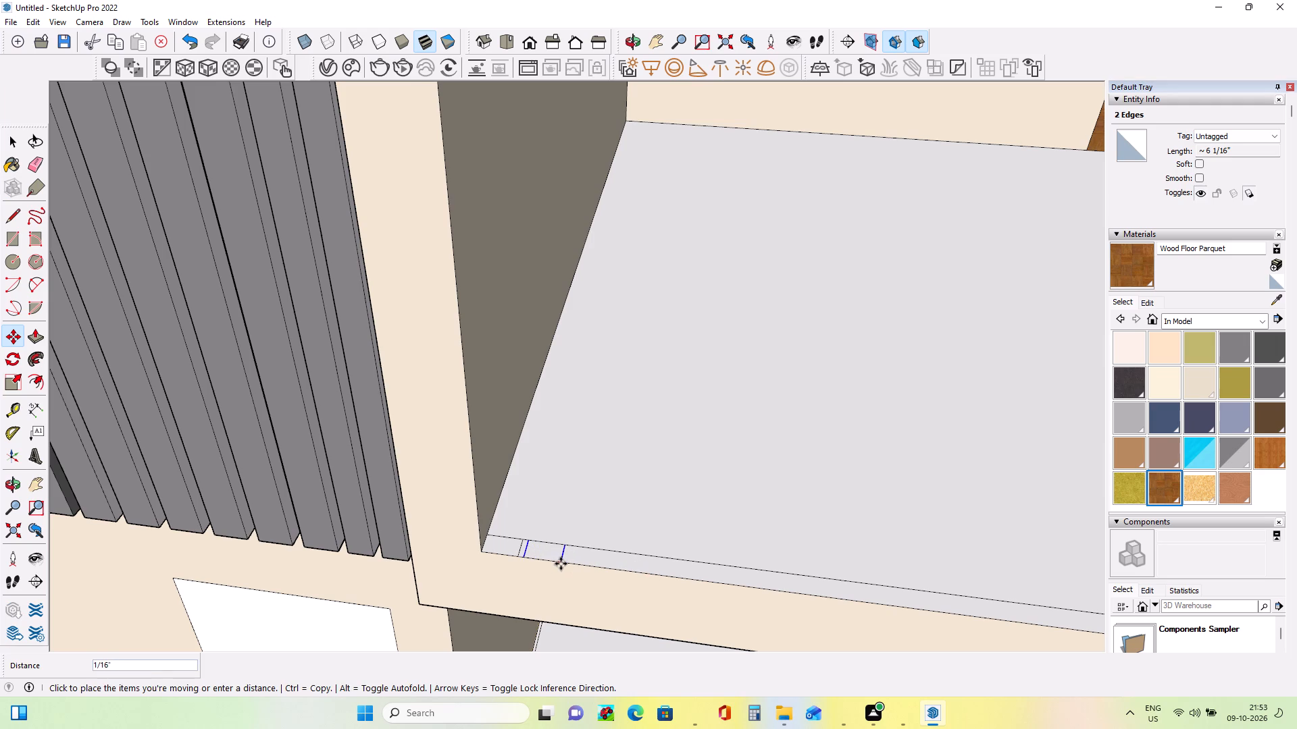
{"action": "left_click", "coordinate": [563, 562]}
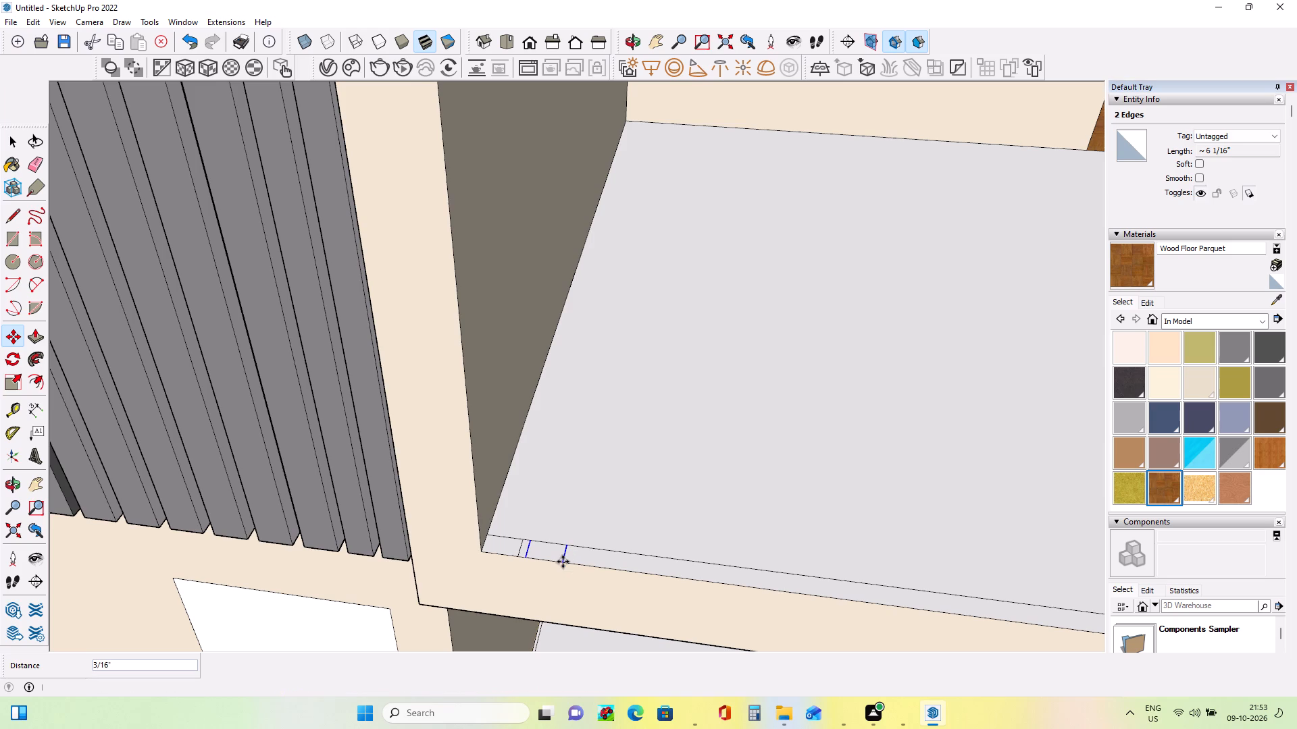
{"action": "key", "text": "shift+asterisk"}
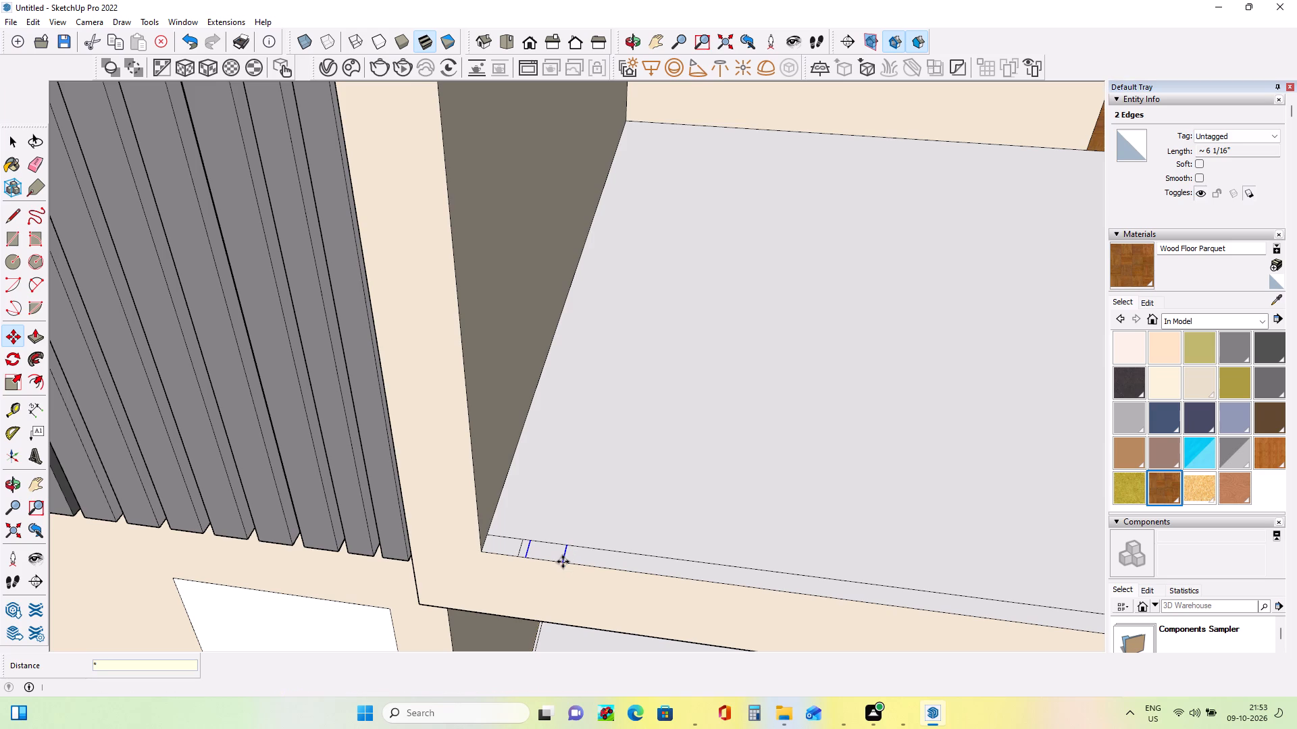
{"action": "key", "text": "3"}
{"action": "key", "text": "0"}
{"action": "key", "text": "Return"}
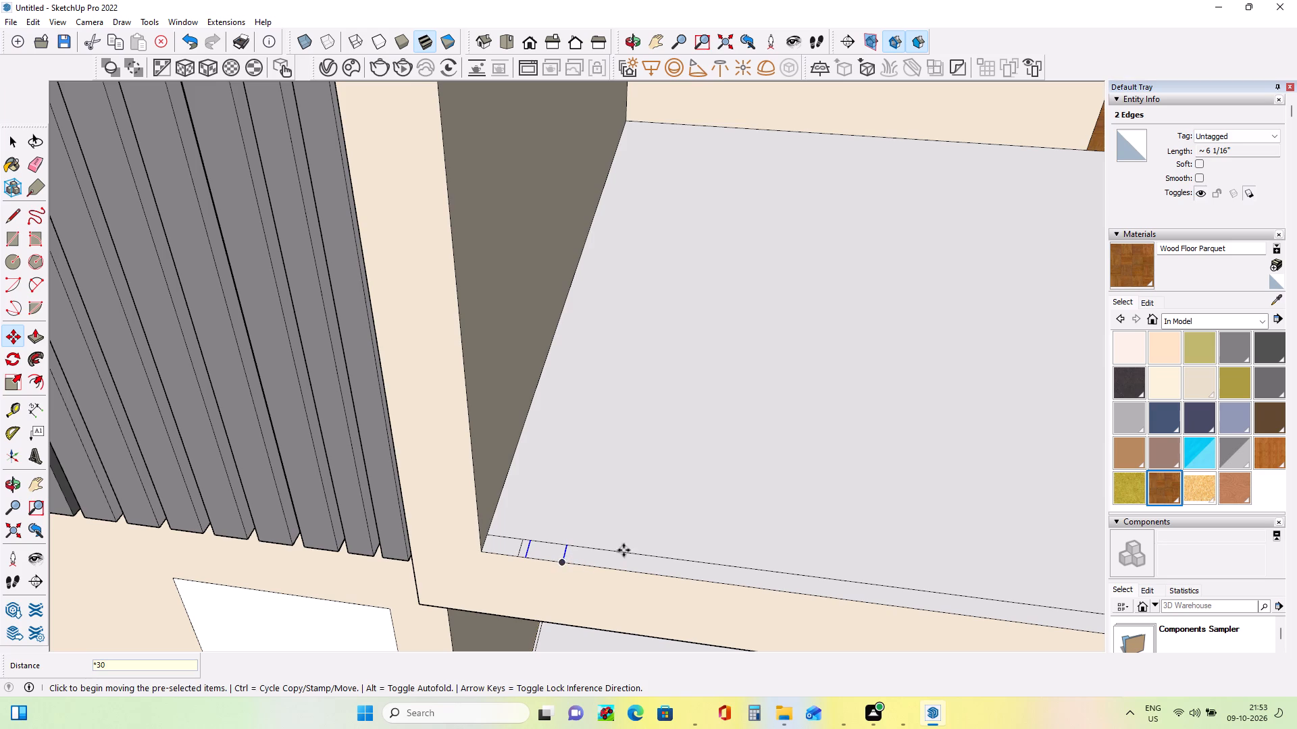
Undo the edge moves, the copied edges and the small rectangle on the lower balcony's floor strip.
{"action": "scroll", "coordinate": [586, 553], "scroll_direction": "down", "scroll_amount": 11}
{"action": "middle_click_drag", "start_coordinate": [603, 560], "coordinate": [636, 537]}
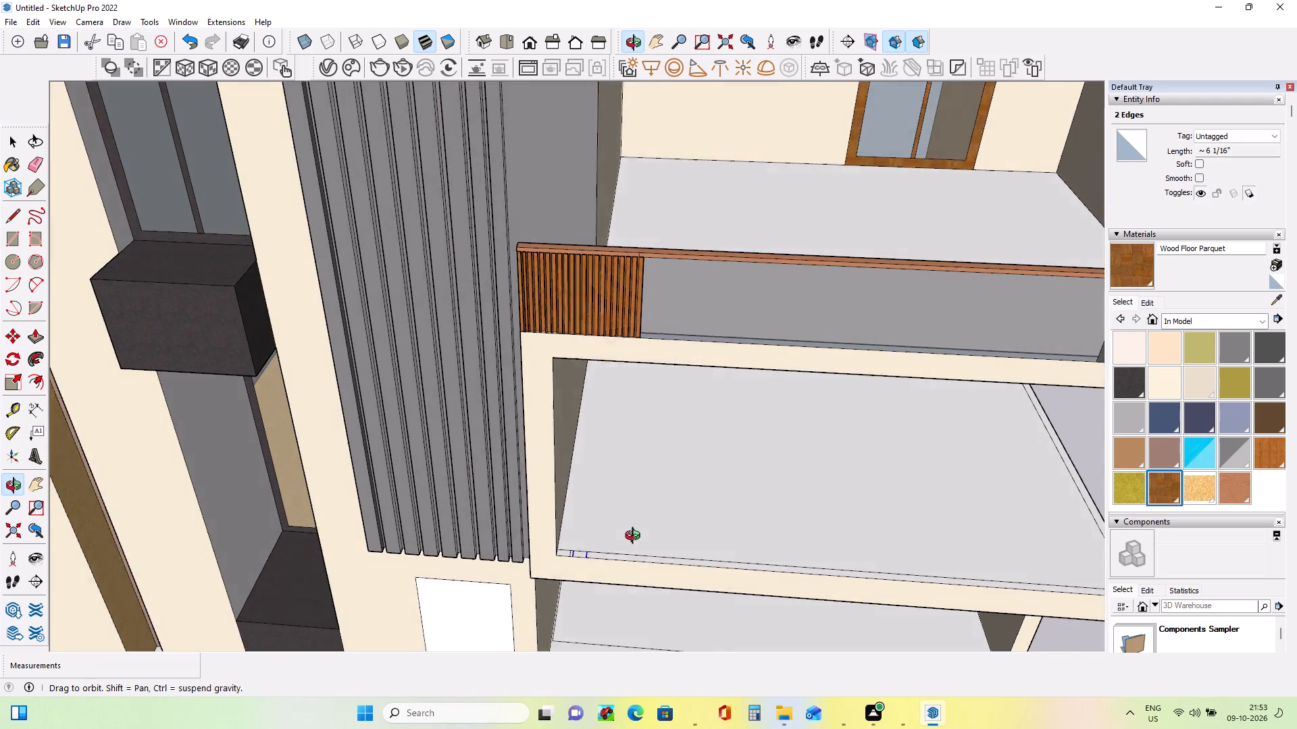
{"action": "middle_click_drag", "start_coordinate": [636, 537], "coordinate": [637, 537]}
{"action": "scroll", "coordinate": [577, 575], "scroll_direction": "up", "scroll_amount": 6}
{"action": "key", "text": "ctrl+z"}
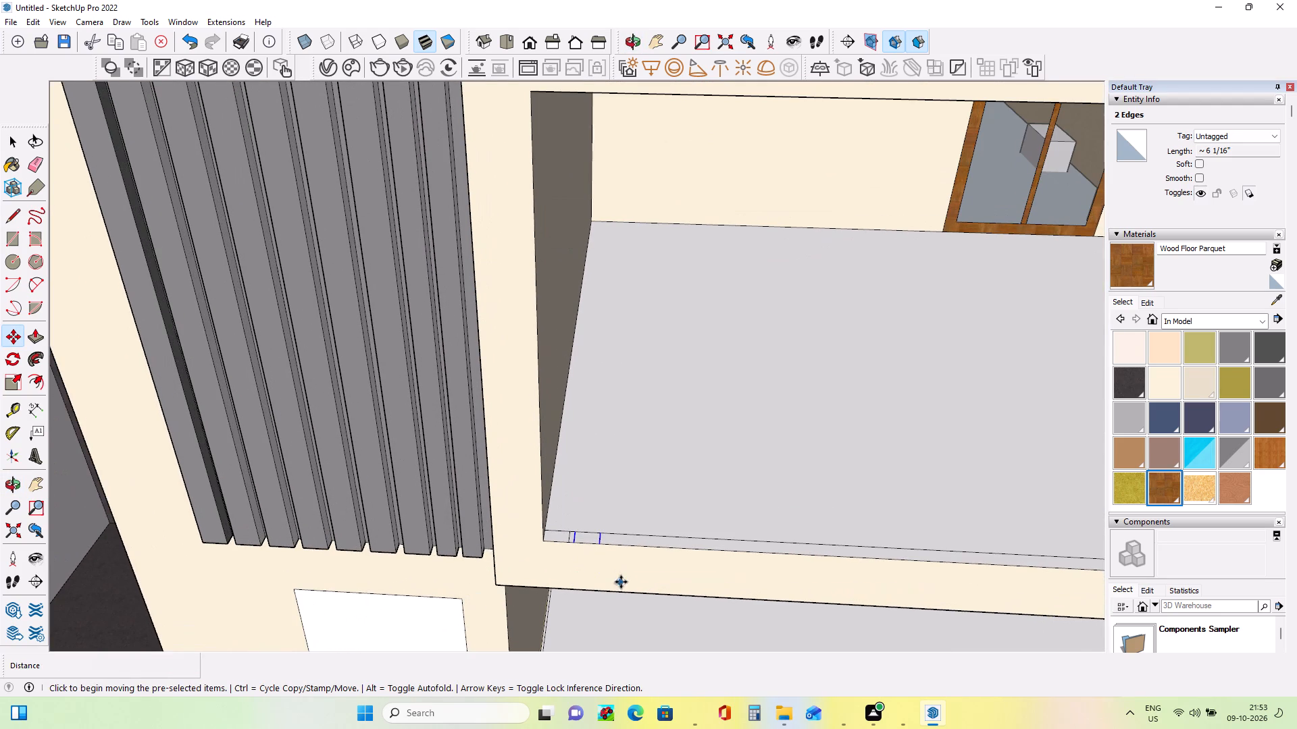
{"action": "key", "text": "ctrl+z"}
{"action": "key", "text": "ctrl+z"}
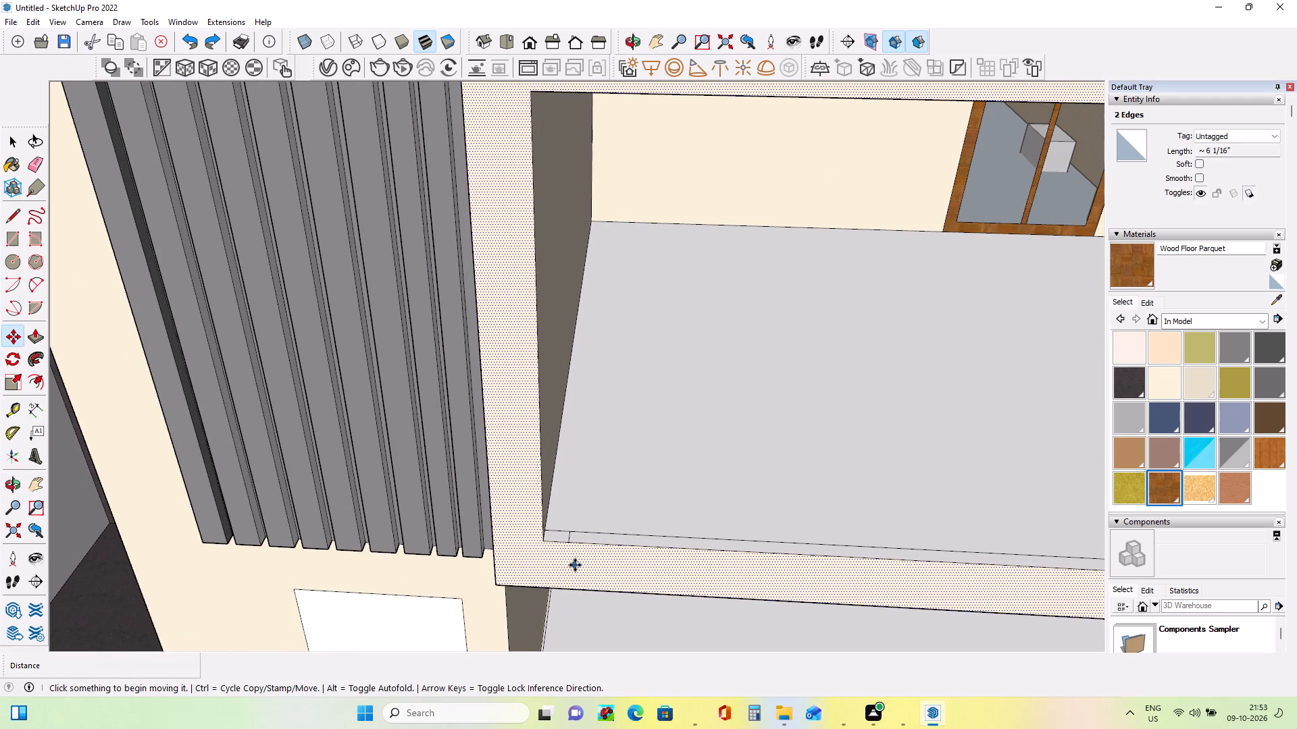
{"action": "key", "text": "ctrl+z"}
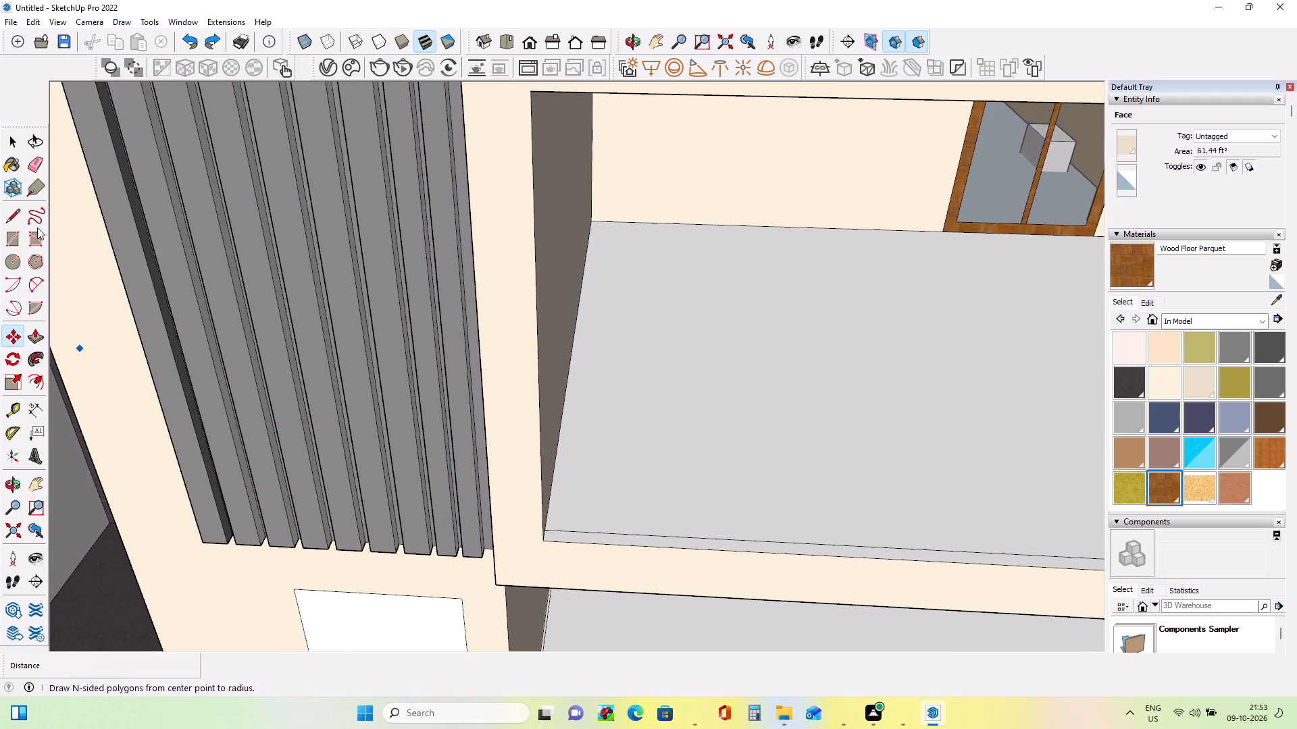
Draw three closely spaced lines, each about 3 1/16" long, across the lower balcony's front floor strip near its slatted-wall end.
{"action": "left_click", "coordinate": [7, 217]}
{"action": "scroll", "coordinate": [577, 539], "scroll_direction": "up", "scroll_amount": 3}
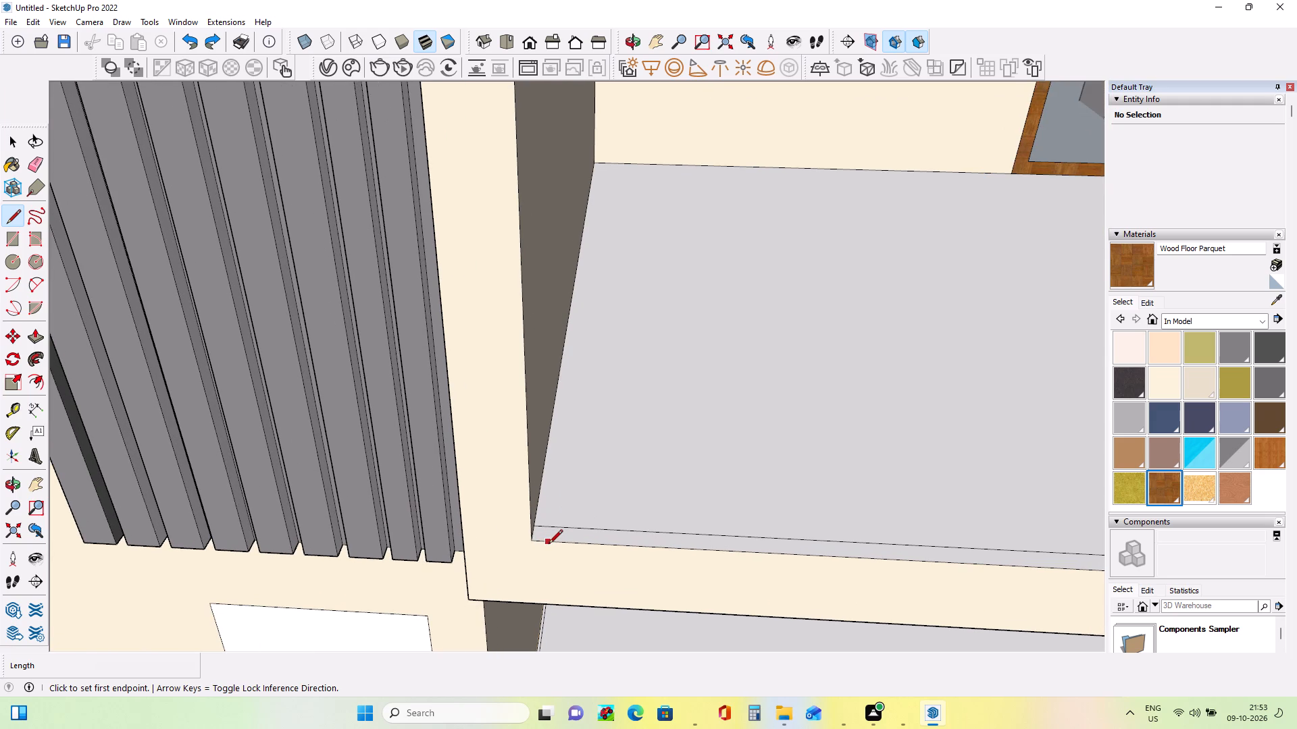
{"action": "left_click", "coordinate": [551, 545]}
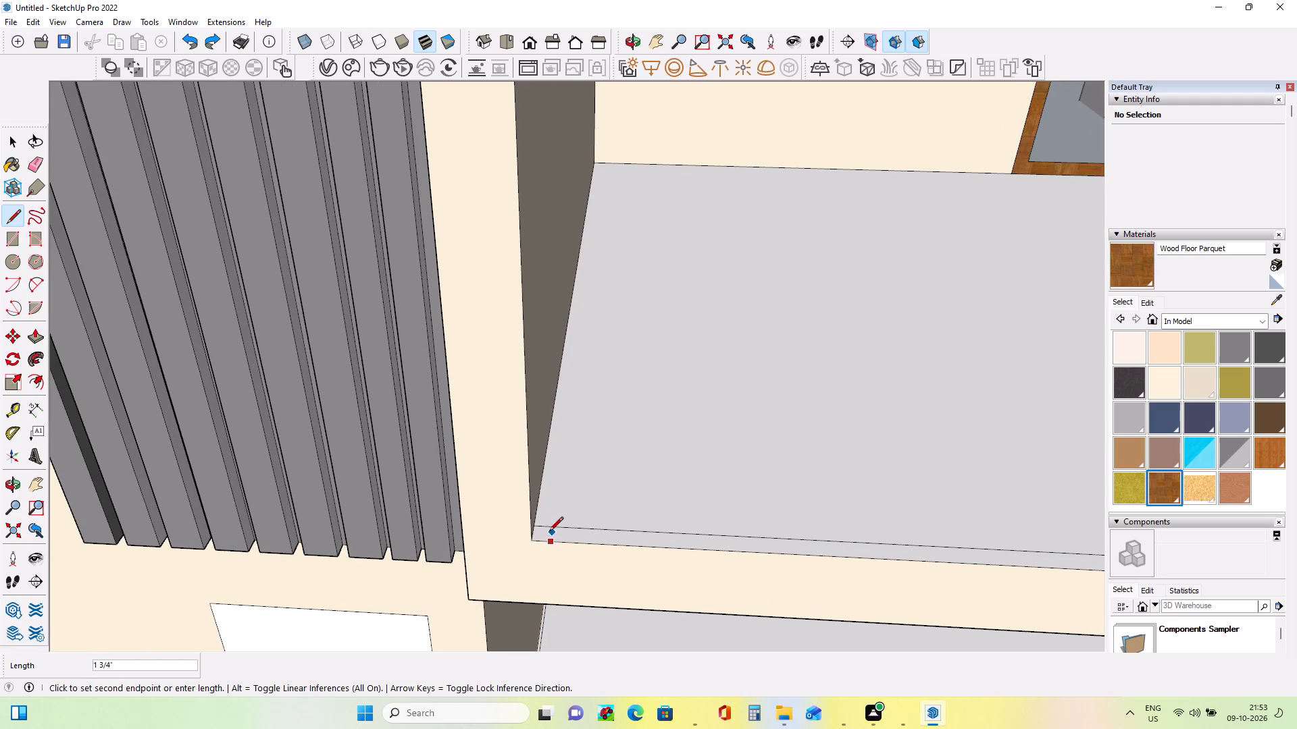
{"action": "left_click", "coordinate": [549, 528]}
{"action": "scroll", "coordinate": [559, 550], "scroll_direction": "up", "scroll_amount": 6}
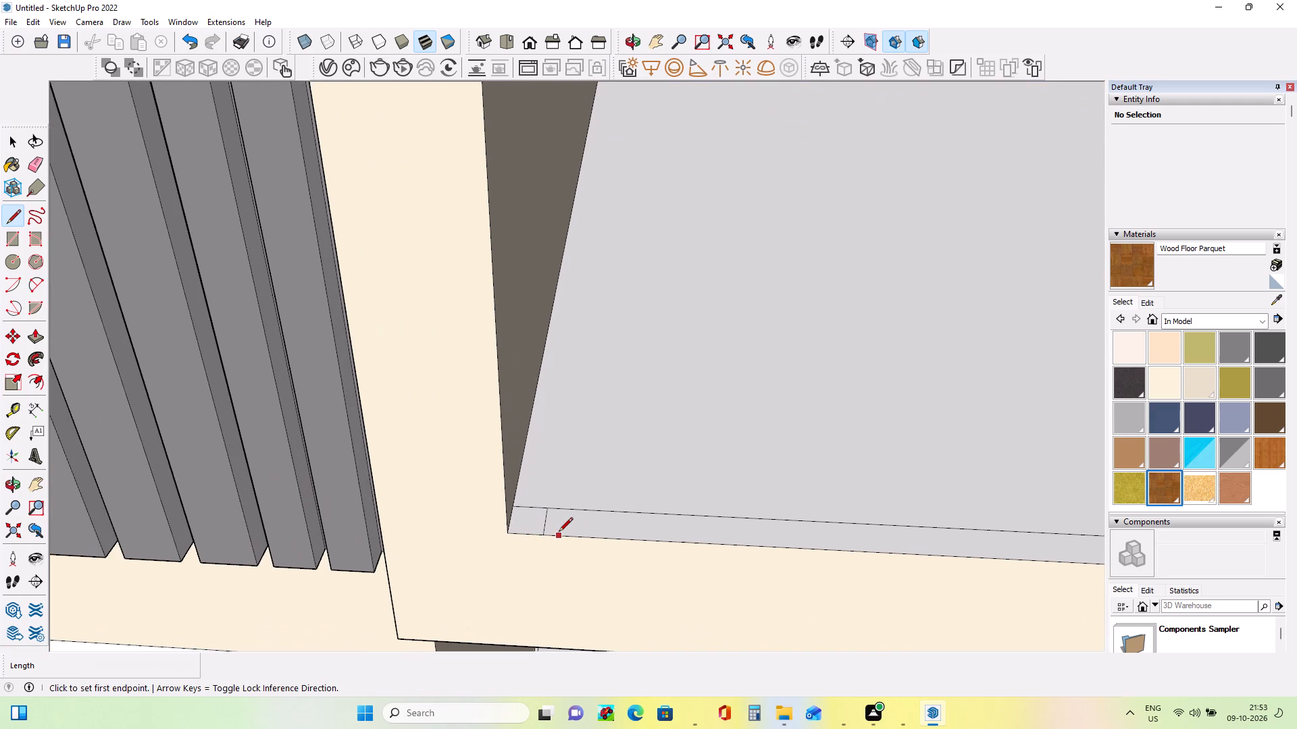
{"action": "left_click", "coordinate": [553, 535]}
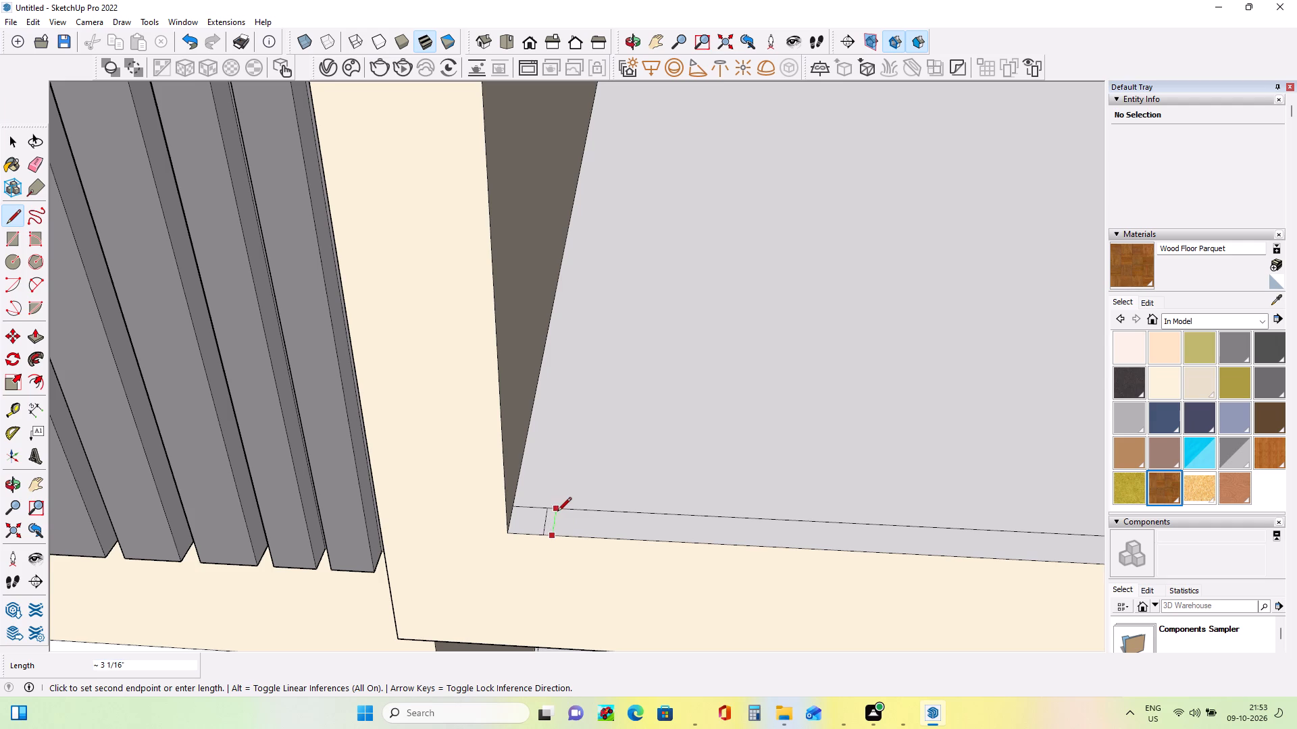
{"action": "left_click", "coordinate": [559, 515]}
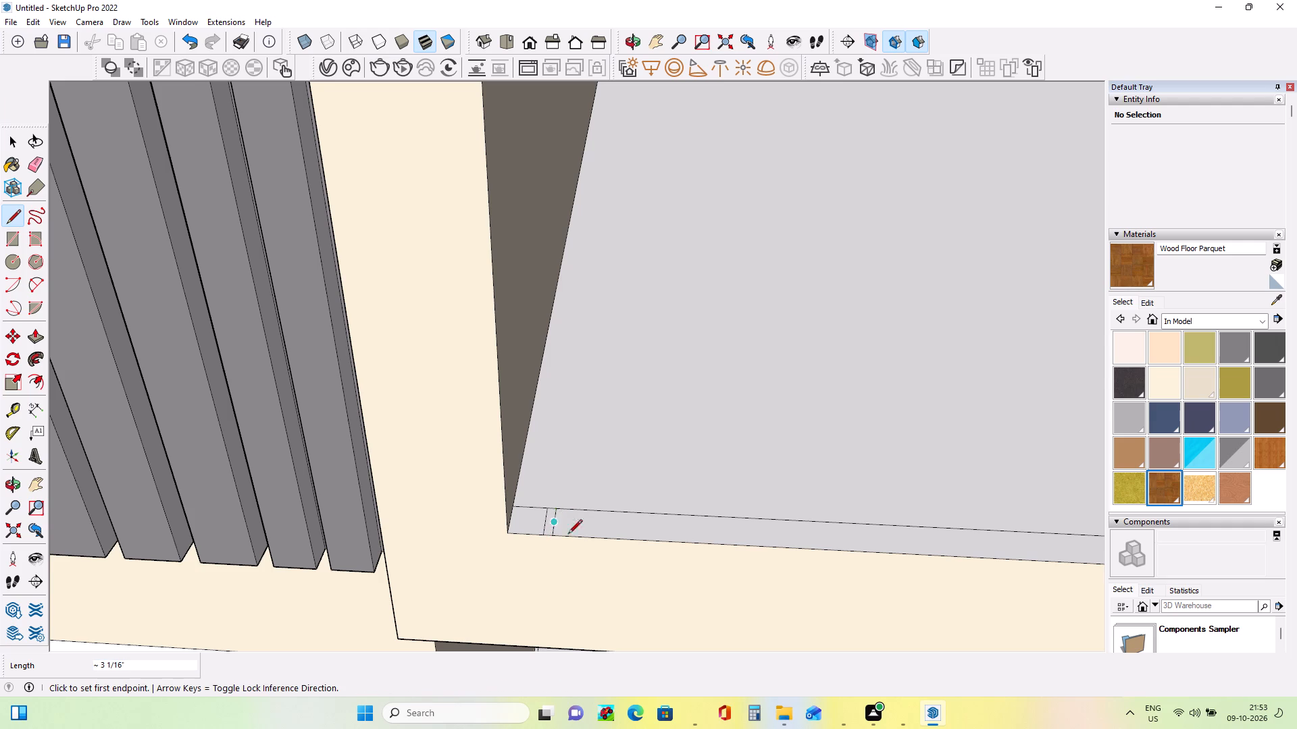
{"action": "left_click", "coordinate": [573, 537]}
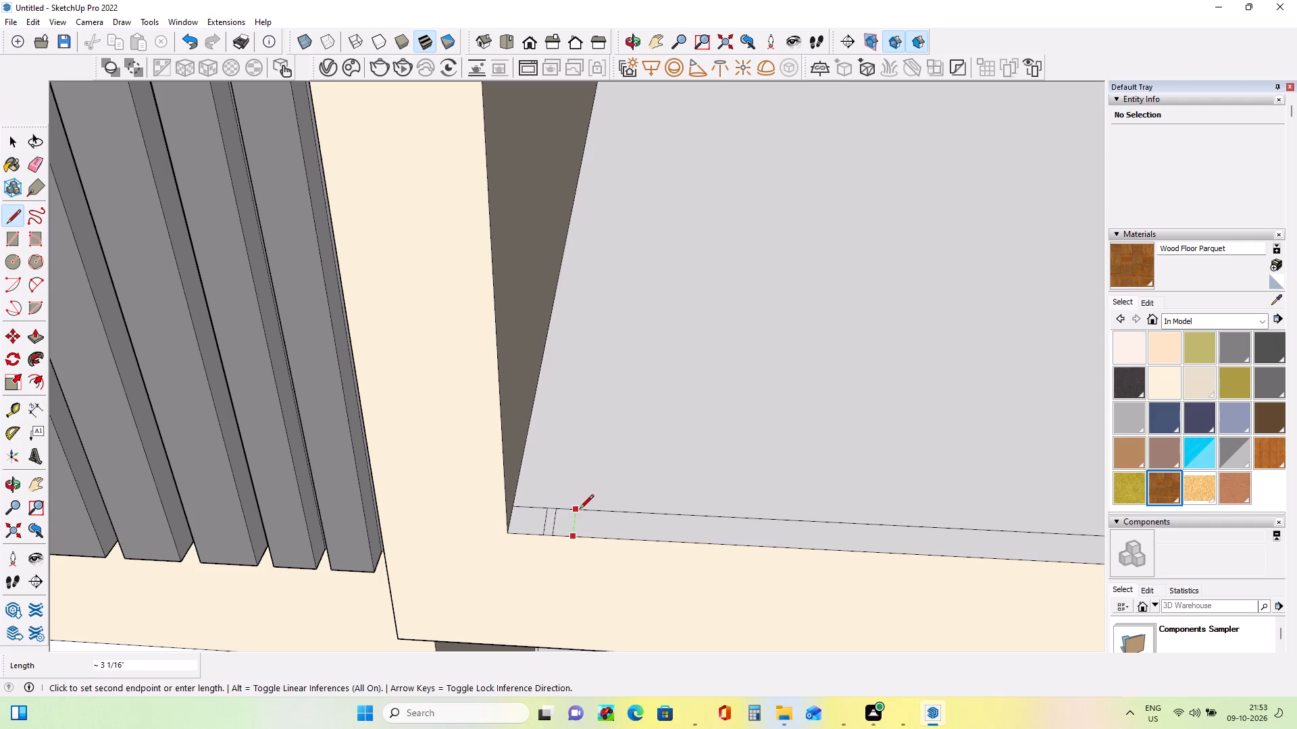
{"action": "left_click", "coordinate": [580, 510]}
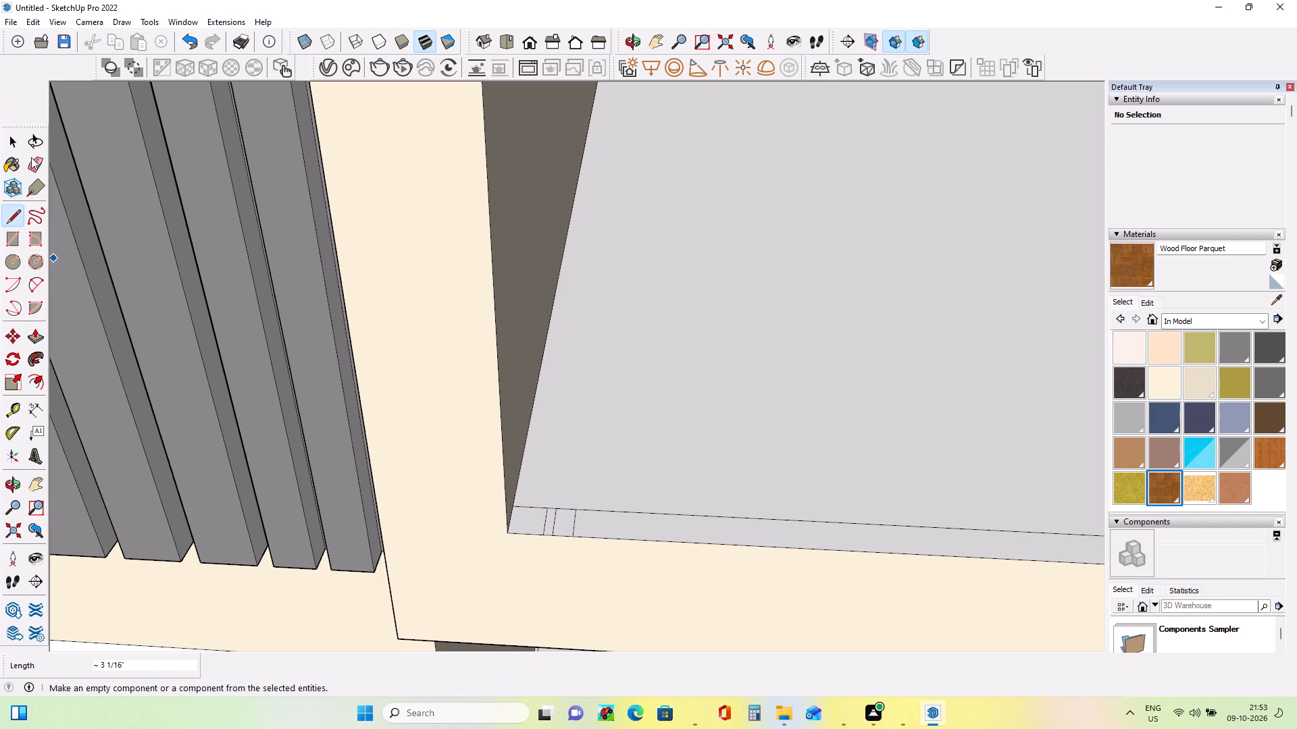
{"action": "left_click", "coordinate": [19, 146]}
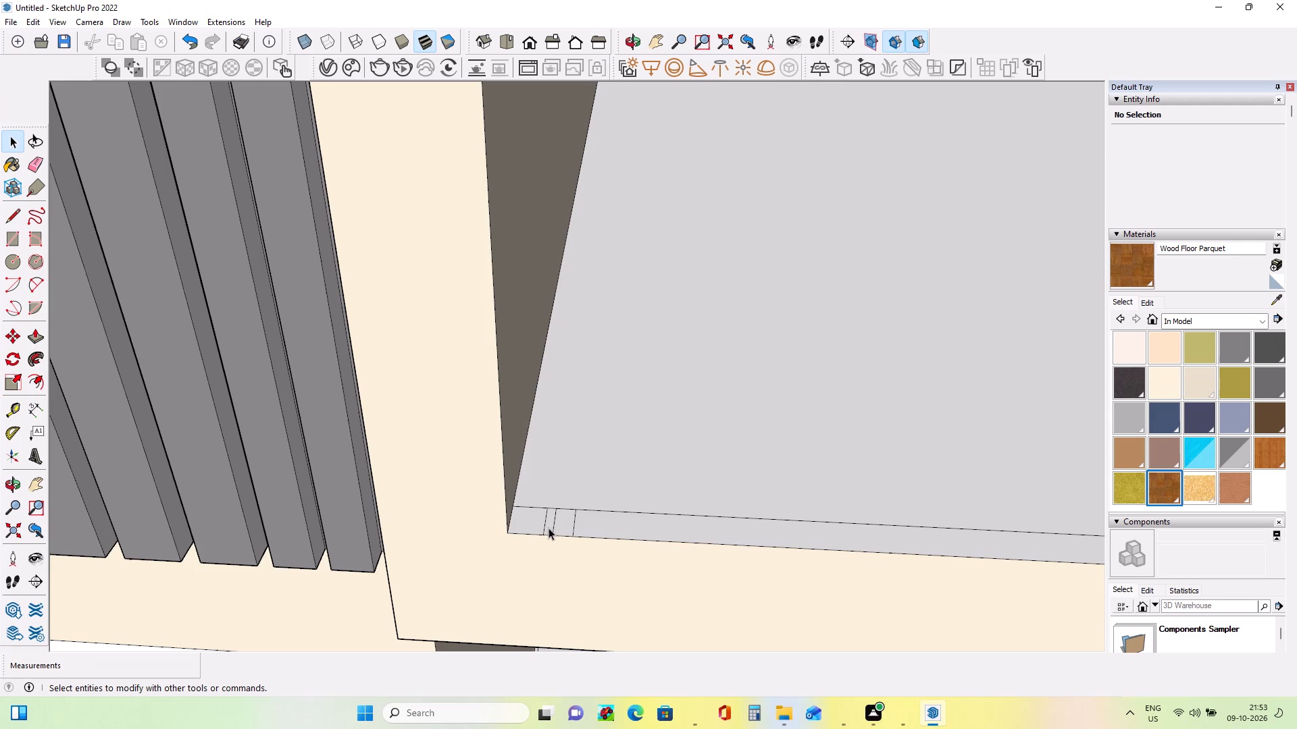
Copy the last two cross lines with their connecting edge about 2 1/8" along the lower balcony's front floor strip and array them *30.
{"action": "left_click", "coordinate": [553, 534]}
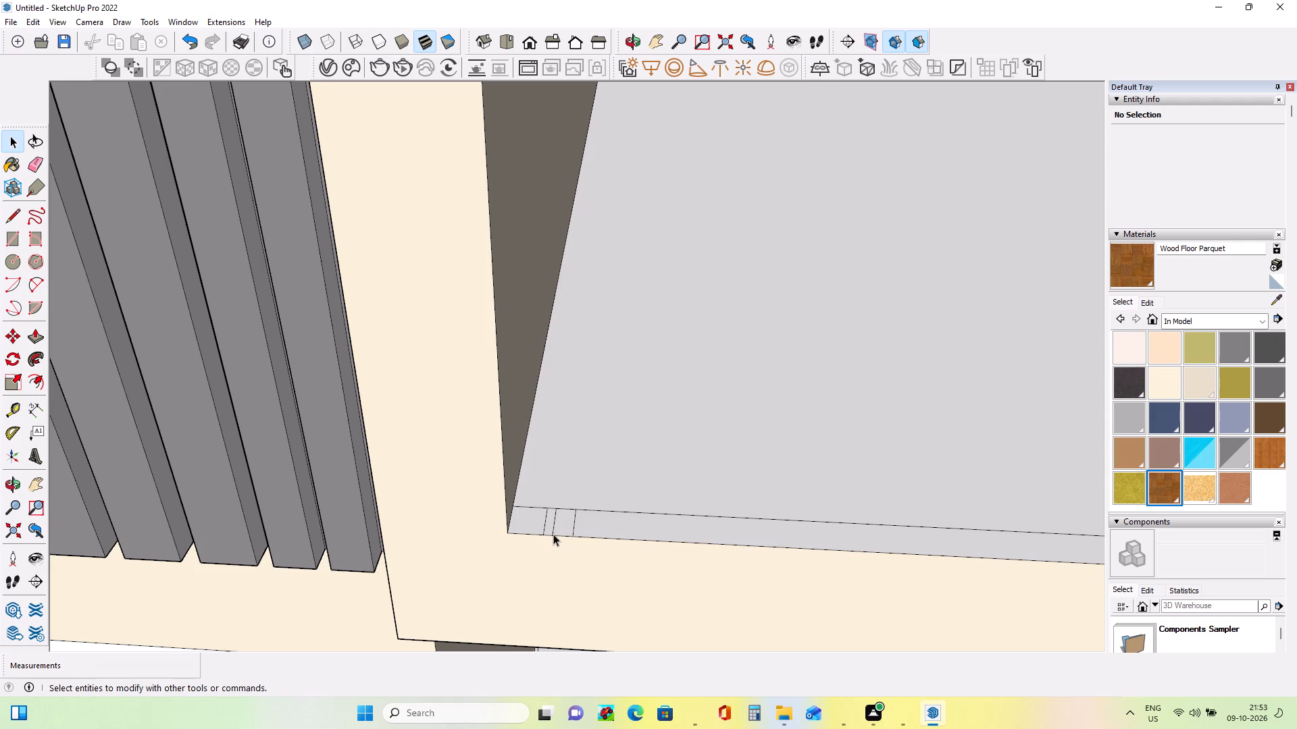
{"action": "left_click", "coordinate": [554, 526], "text": "ctrl"}
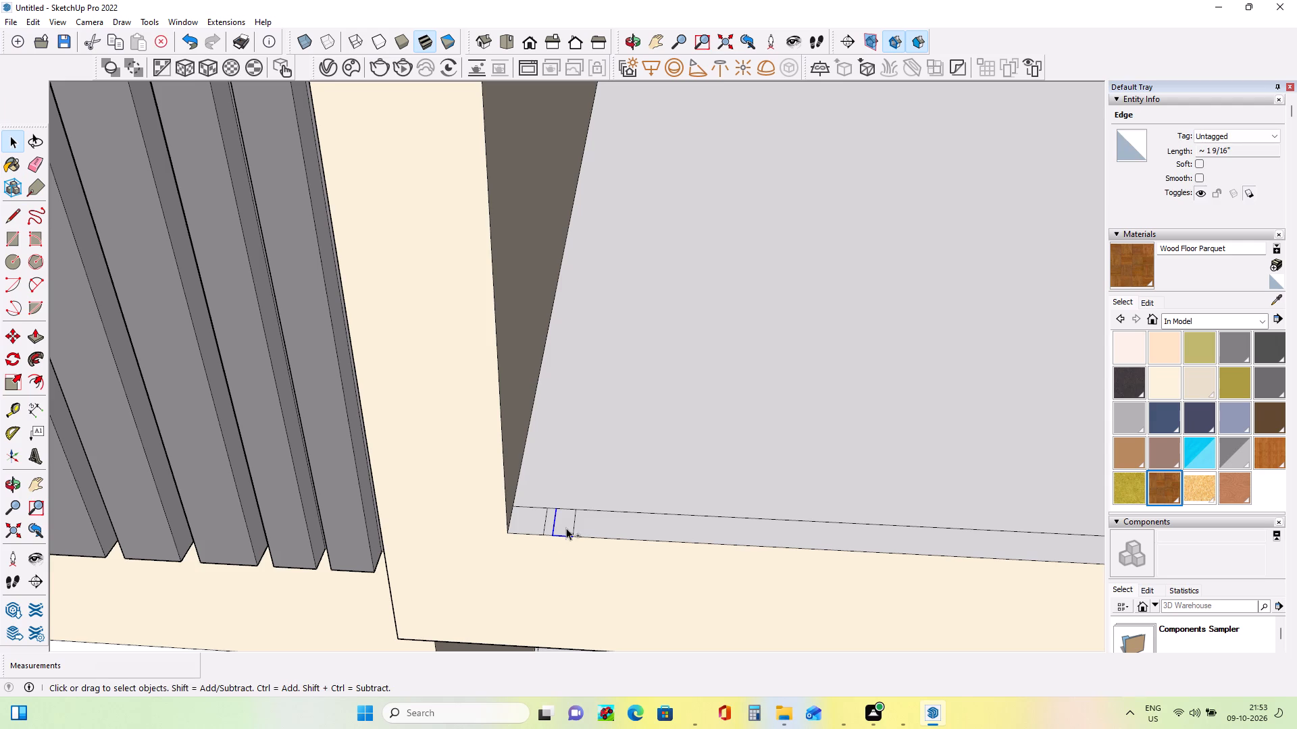
{"action": "left_click", "coordinate": [573, 529], "text": "ctrl"}
{"action": "left_click", "coordinate": [7, 339], "text": "ctrl"}
{"action": "left_click", "coordinate": [579, 534]}
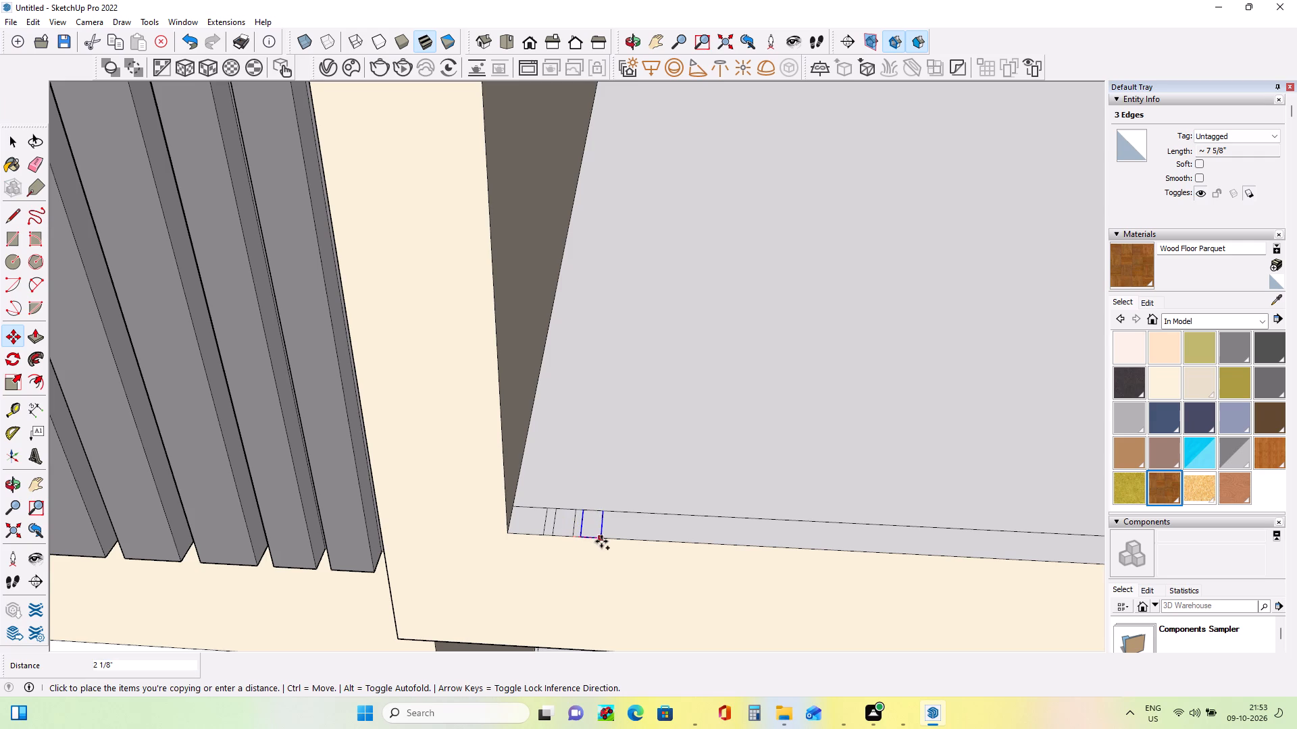
{"action": "left_click", "coordinate": [601, 541]}
{"action": "key", "text": "shift+asterisk"}
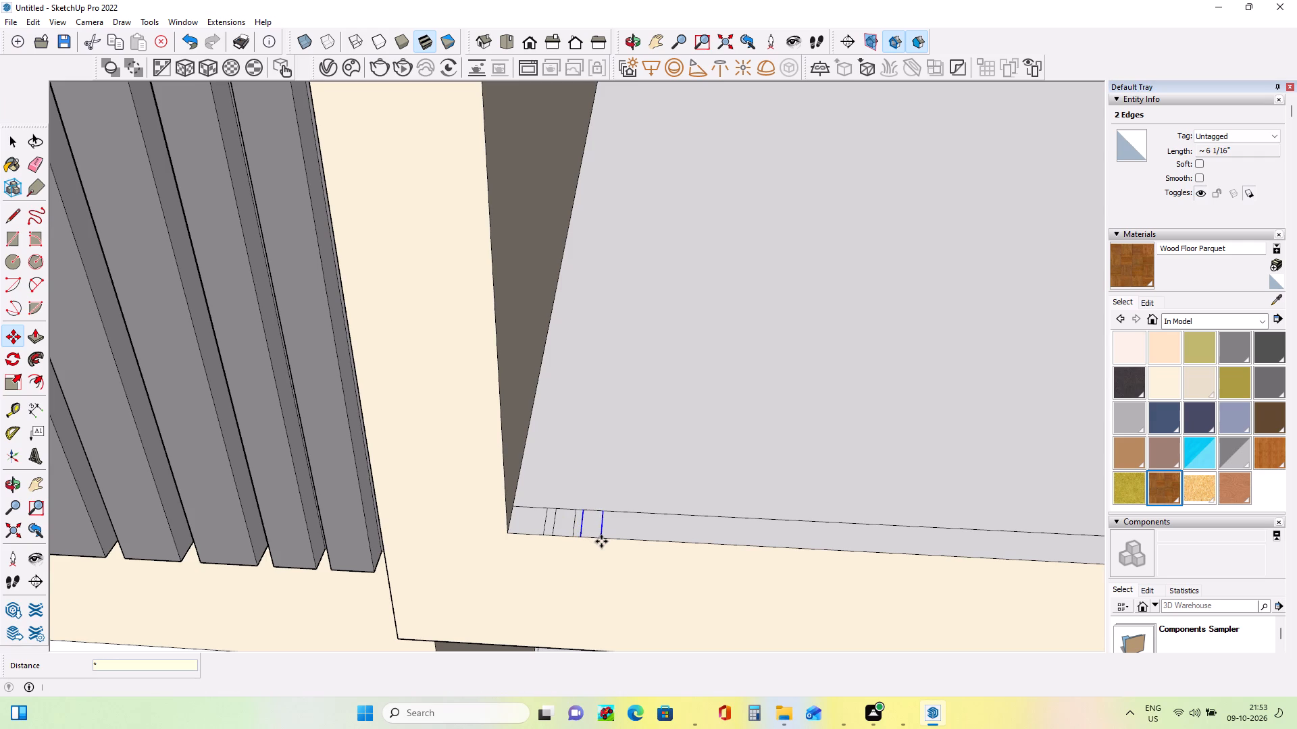
{"action": "key", "text": "3"}
{"action": "key", "text": "0"}
{"action": "key", "text": "Return"}
Draw a vertical line about 7' 11 3/16" long from the upper wooden slatted railing's end down to the lower balcony's front edge.
{"action": "scroll", "coordinate": [603, 543], "scroll_direction": "down", "scroll_amount": 12}
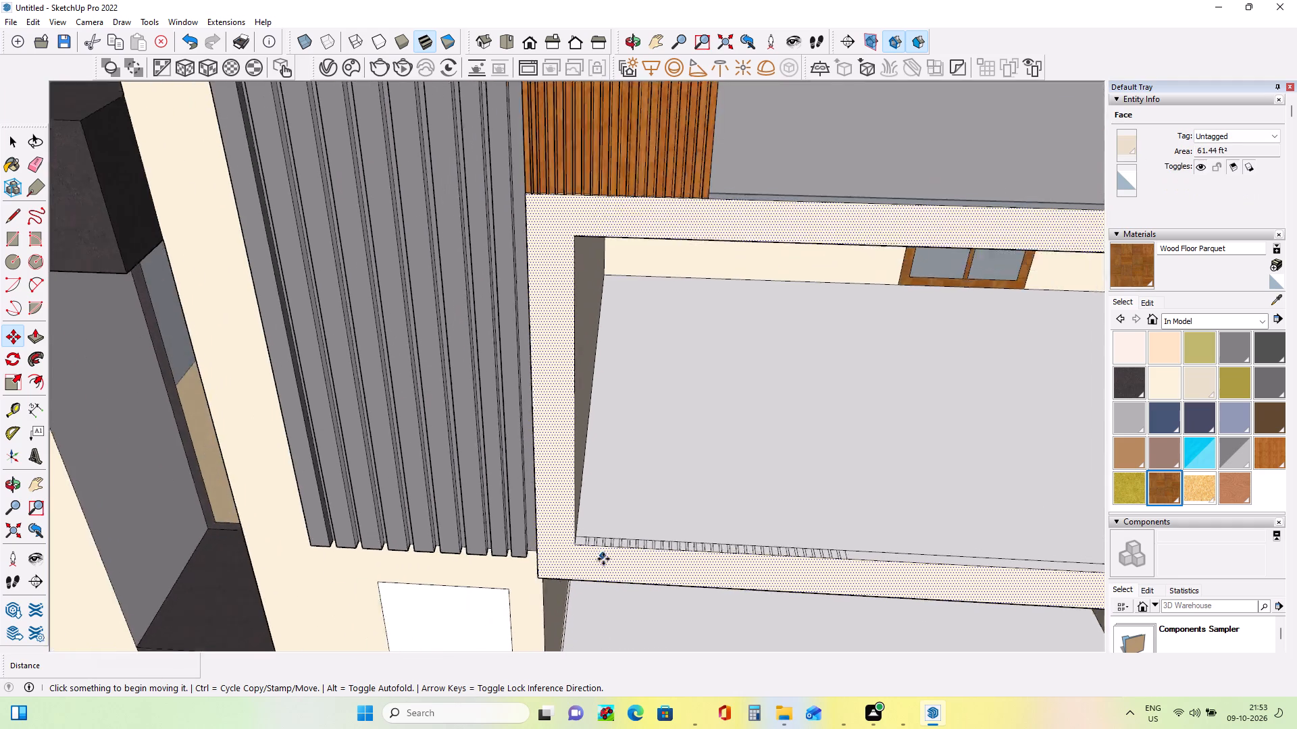
{"action": "scroll", "coordinate": [603, 559], "scroll_direction": "down", "scroll_amount": 5}
{"action": "middle_click_drag", "start_coordinate": [750, 578], "coordinate": [745, 544]}
{"action": "scroll", "coordinate": [686, 560], "scroll_direction": "up", "scroll_amount": 4}
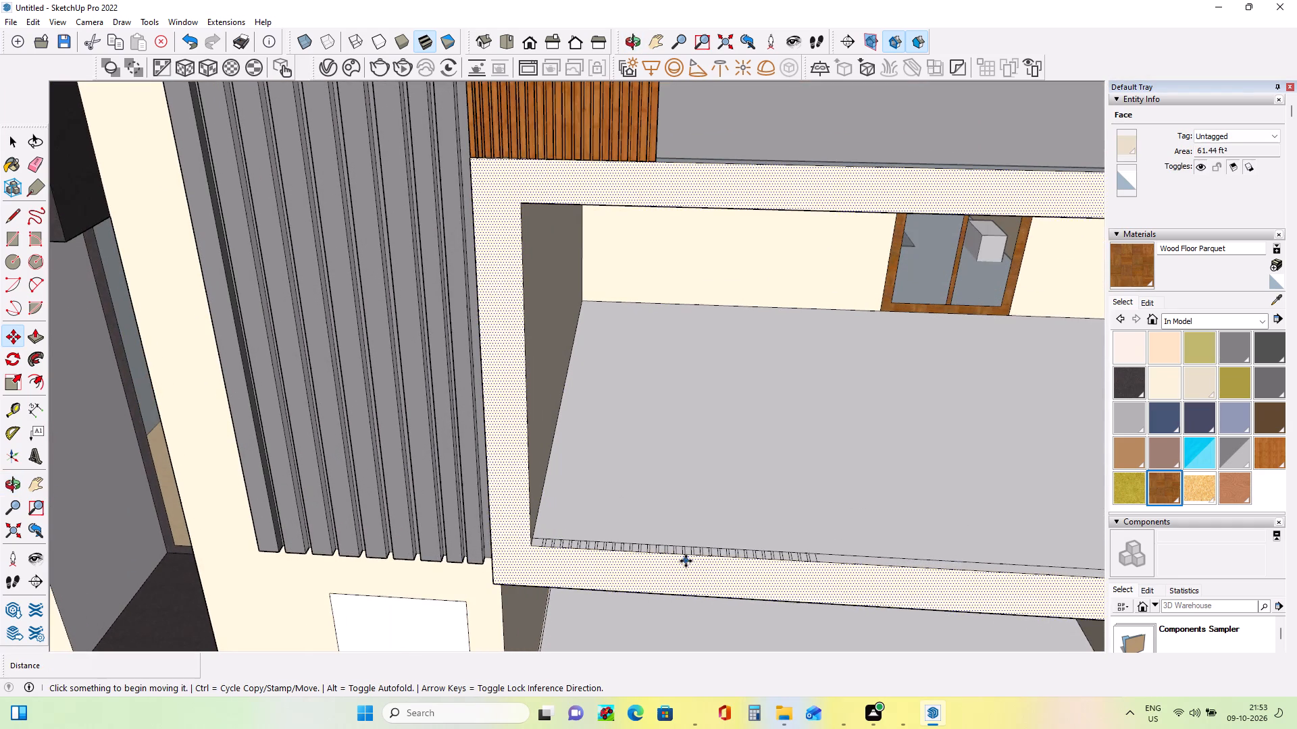
{"action": "left_click", "coordinate": [9, 213]}
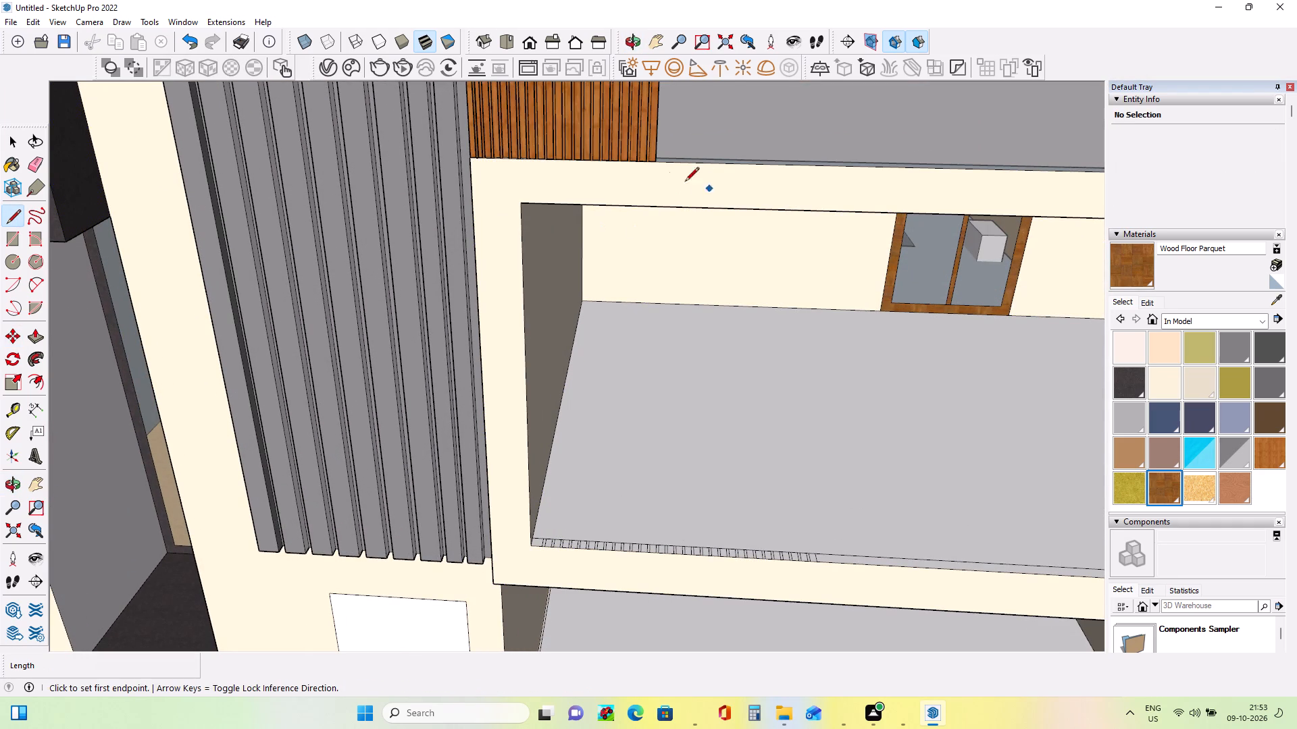
{"action": "left_click", "coordinate": [657, 166]}
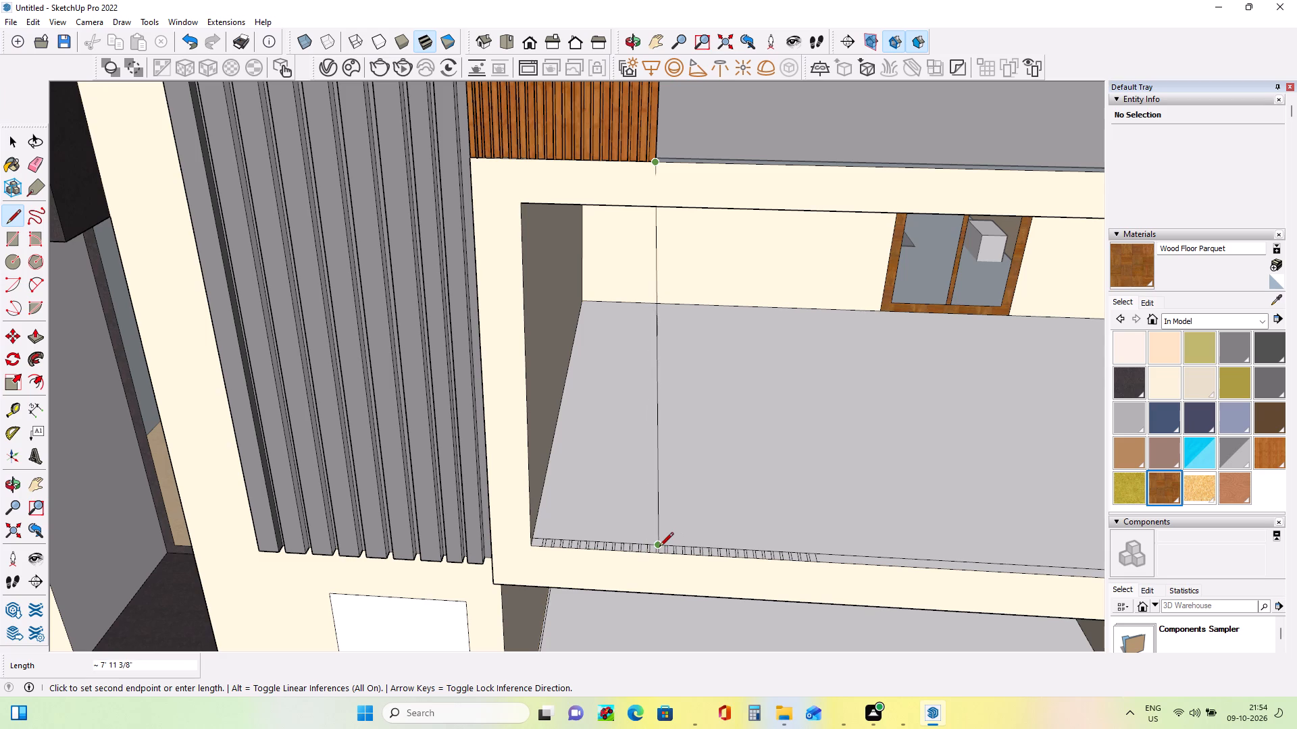
{"action": "middle_click_drag", "start_coordinate": [658, 537], "coordinate": [693, 362]}
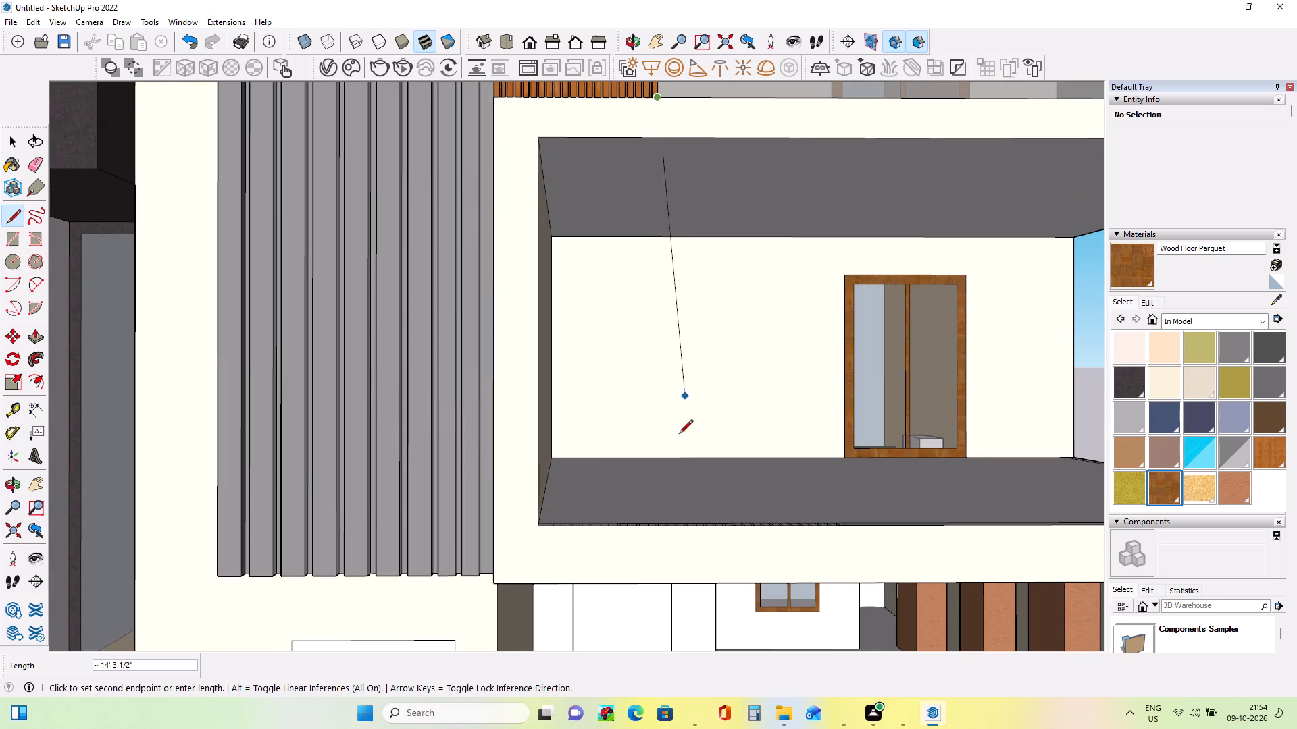
{"action": "left_click", "coordinate": [659, 519]}
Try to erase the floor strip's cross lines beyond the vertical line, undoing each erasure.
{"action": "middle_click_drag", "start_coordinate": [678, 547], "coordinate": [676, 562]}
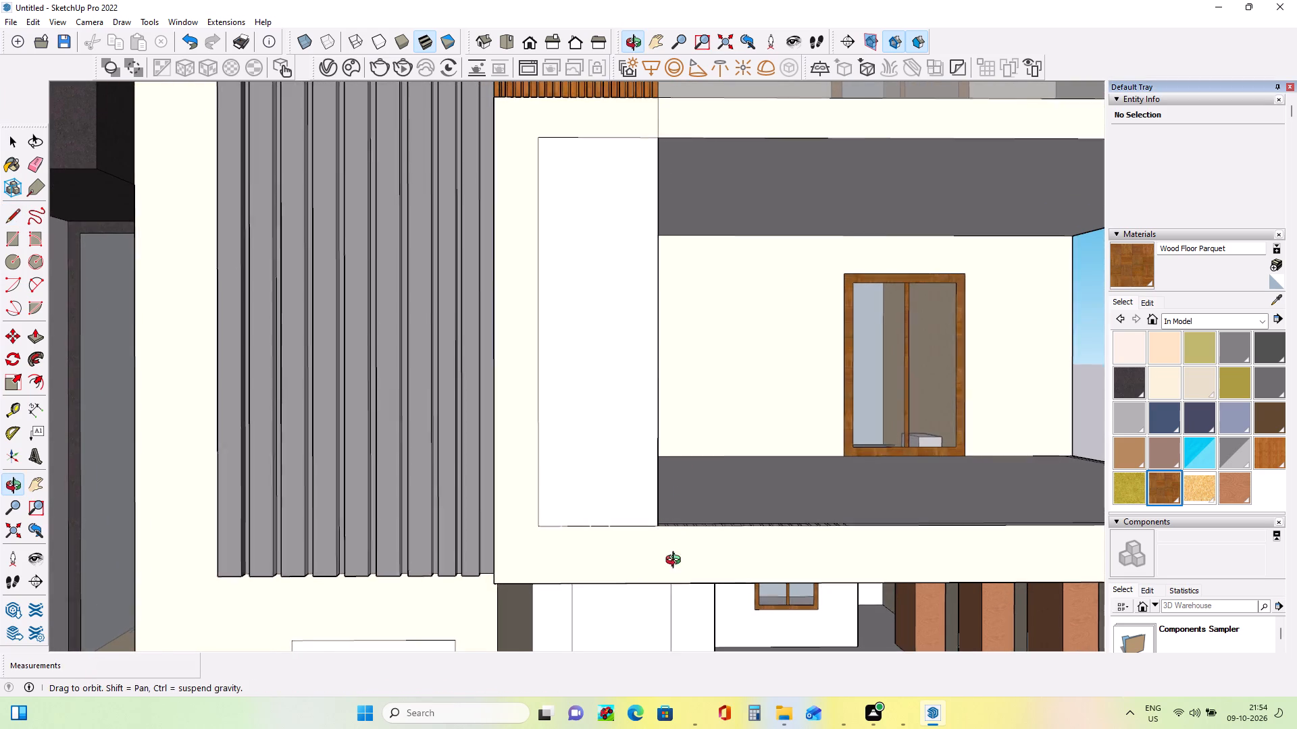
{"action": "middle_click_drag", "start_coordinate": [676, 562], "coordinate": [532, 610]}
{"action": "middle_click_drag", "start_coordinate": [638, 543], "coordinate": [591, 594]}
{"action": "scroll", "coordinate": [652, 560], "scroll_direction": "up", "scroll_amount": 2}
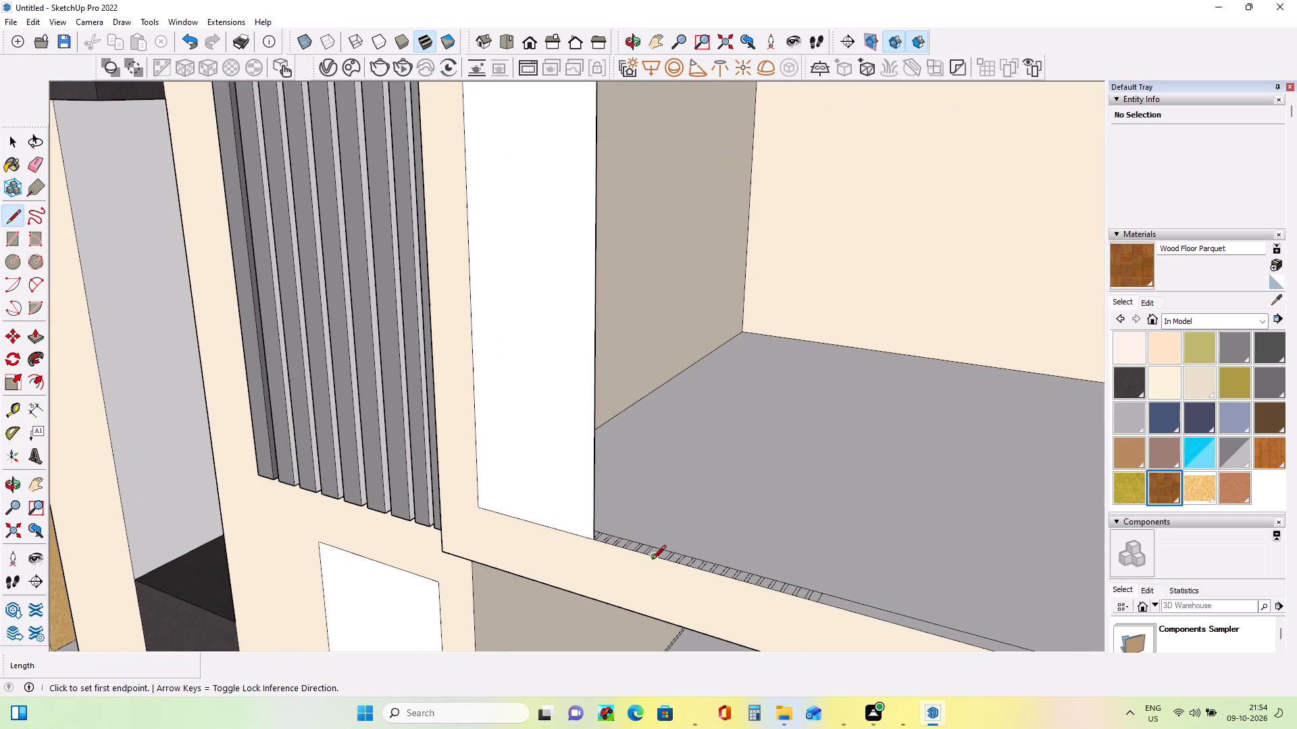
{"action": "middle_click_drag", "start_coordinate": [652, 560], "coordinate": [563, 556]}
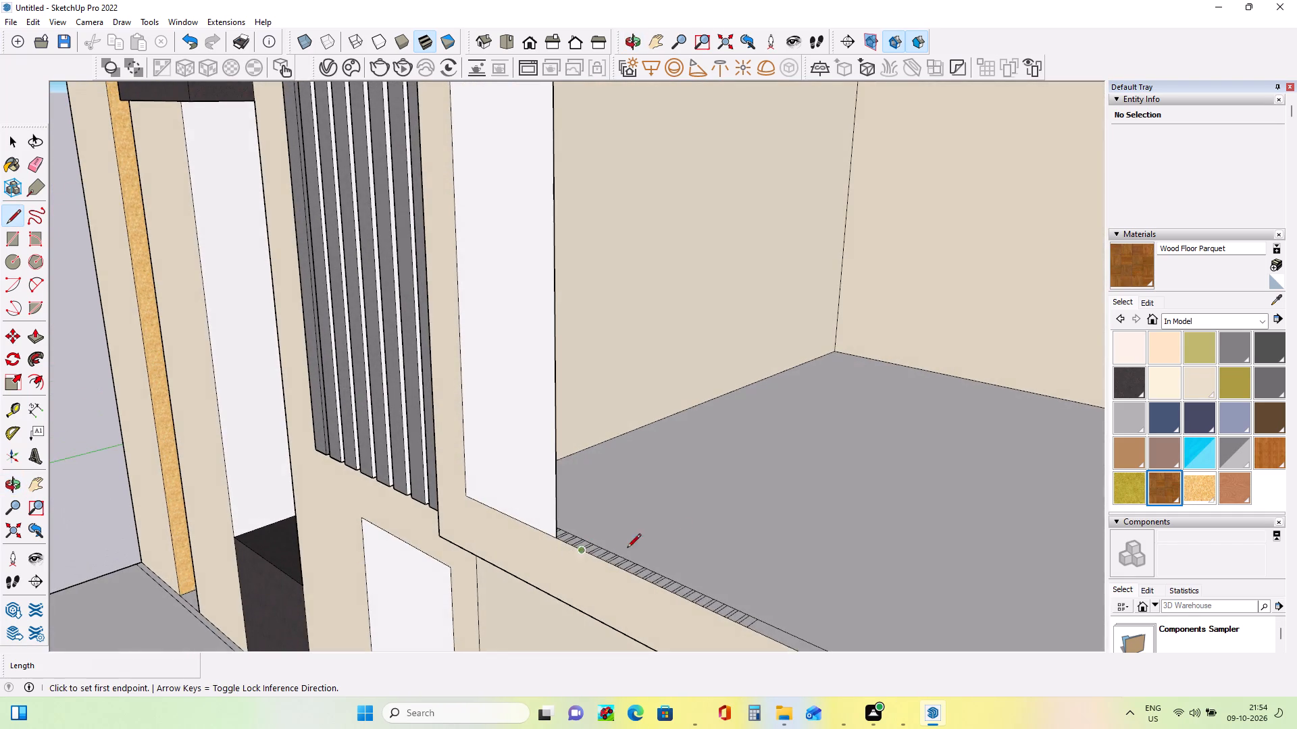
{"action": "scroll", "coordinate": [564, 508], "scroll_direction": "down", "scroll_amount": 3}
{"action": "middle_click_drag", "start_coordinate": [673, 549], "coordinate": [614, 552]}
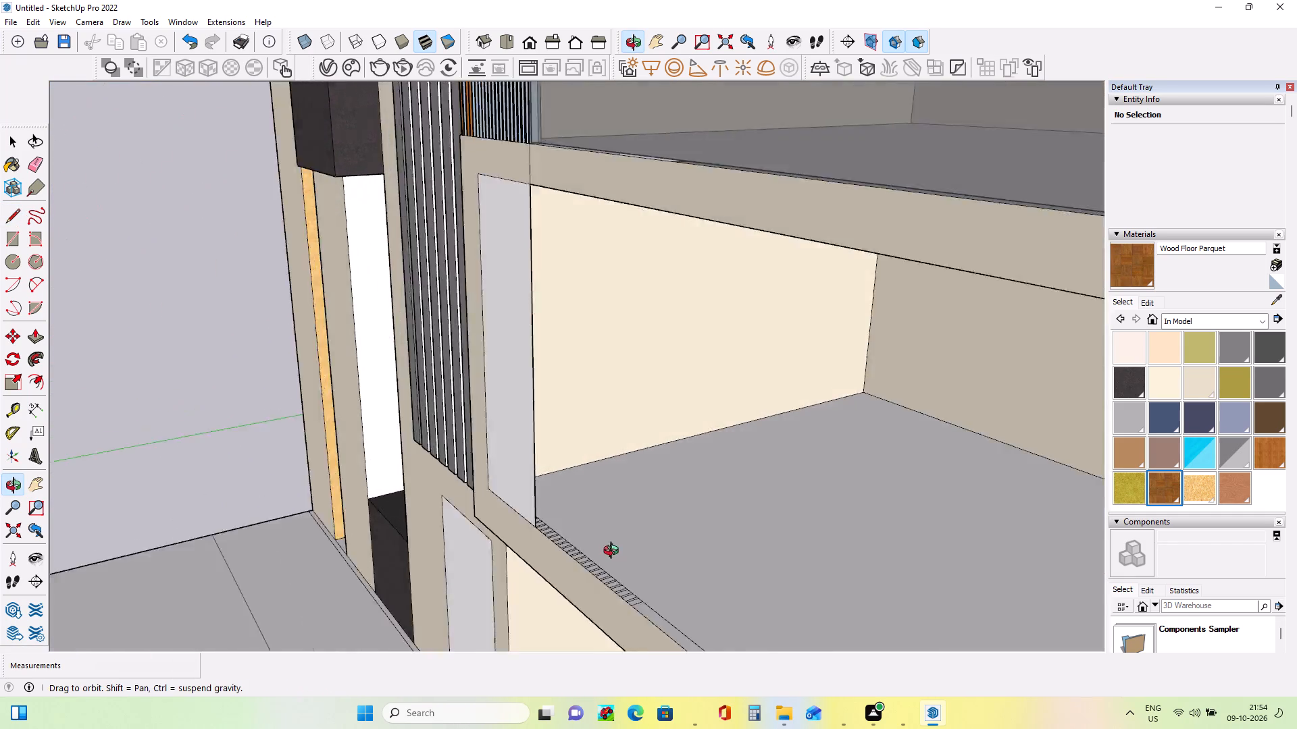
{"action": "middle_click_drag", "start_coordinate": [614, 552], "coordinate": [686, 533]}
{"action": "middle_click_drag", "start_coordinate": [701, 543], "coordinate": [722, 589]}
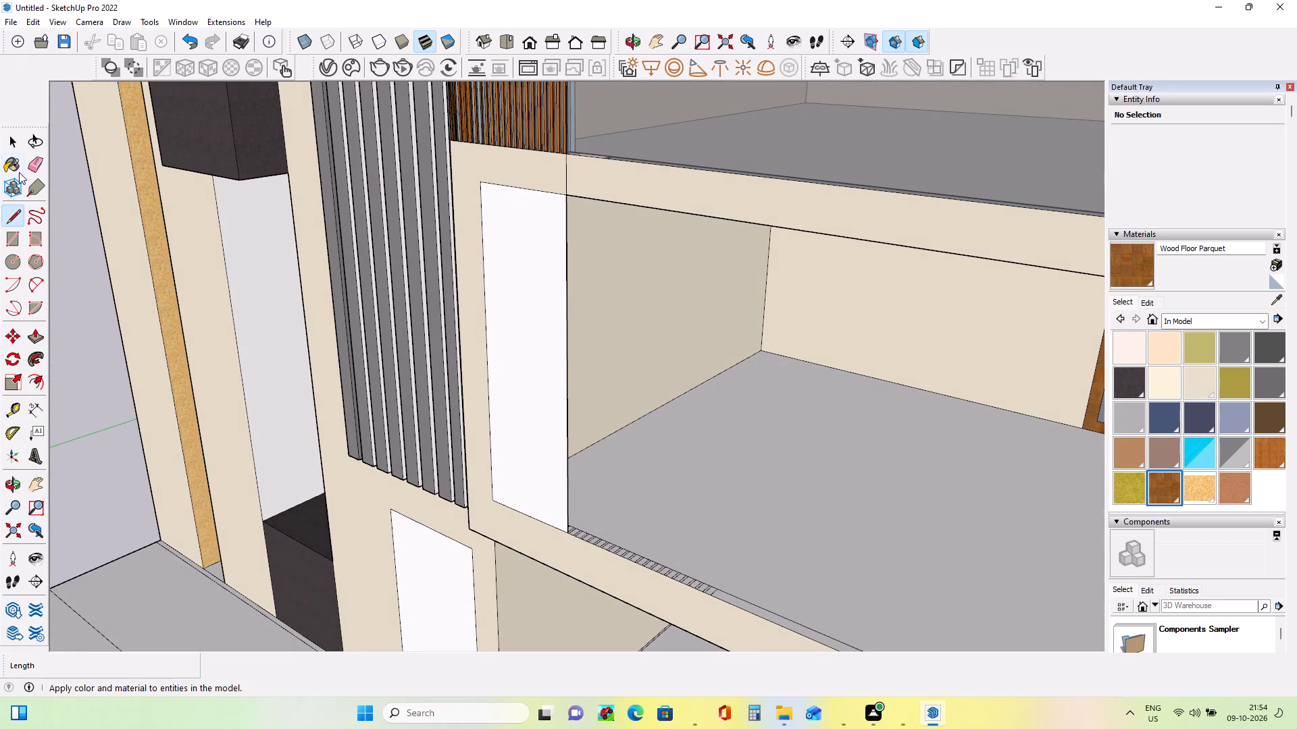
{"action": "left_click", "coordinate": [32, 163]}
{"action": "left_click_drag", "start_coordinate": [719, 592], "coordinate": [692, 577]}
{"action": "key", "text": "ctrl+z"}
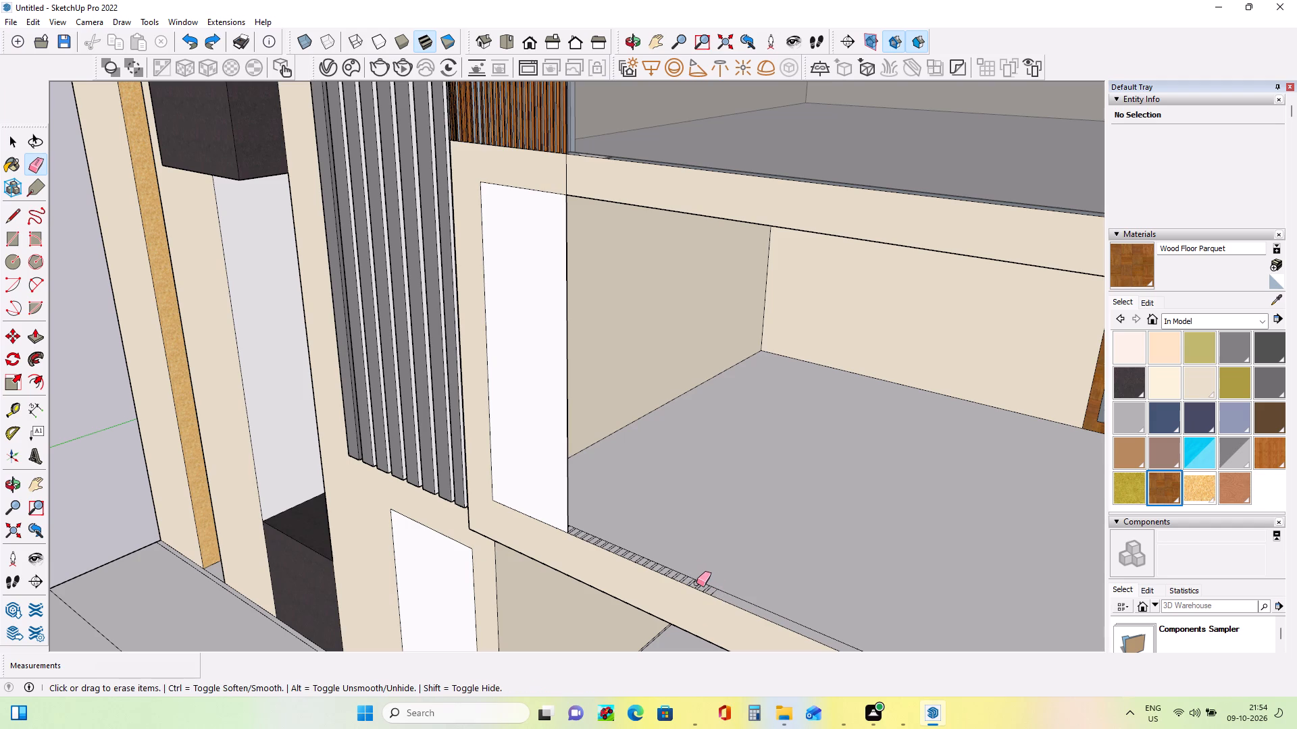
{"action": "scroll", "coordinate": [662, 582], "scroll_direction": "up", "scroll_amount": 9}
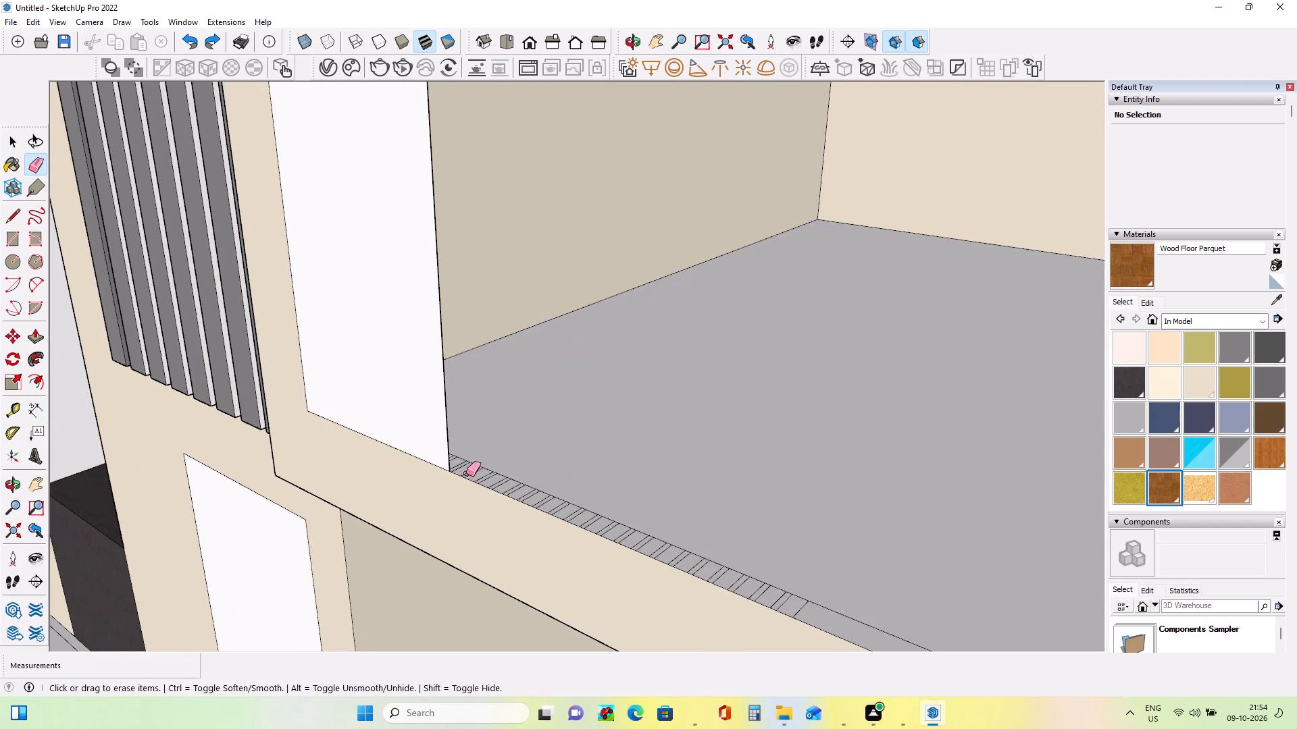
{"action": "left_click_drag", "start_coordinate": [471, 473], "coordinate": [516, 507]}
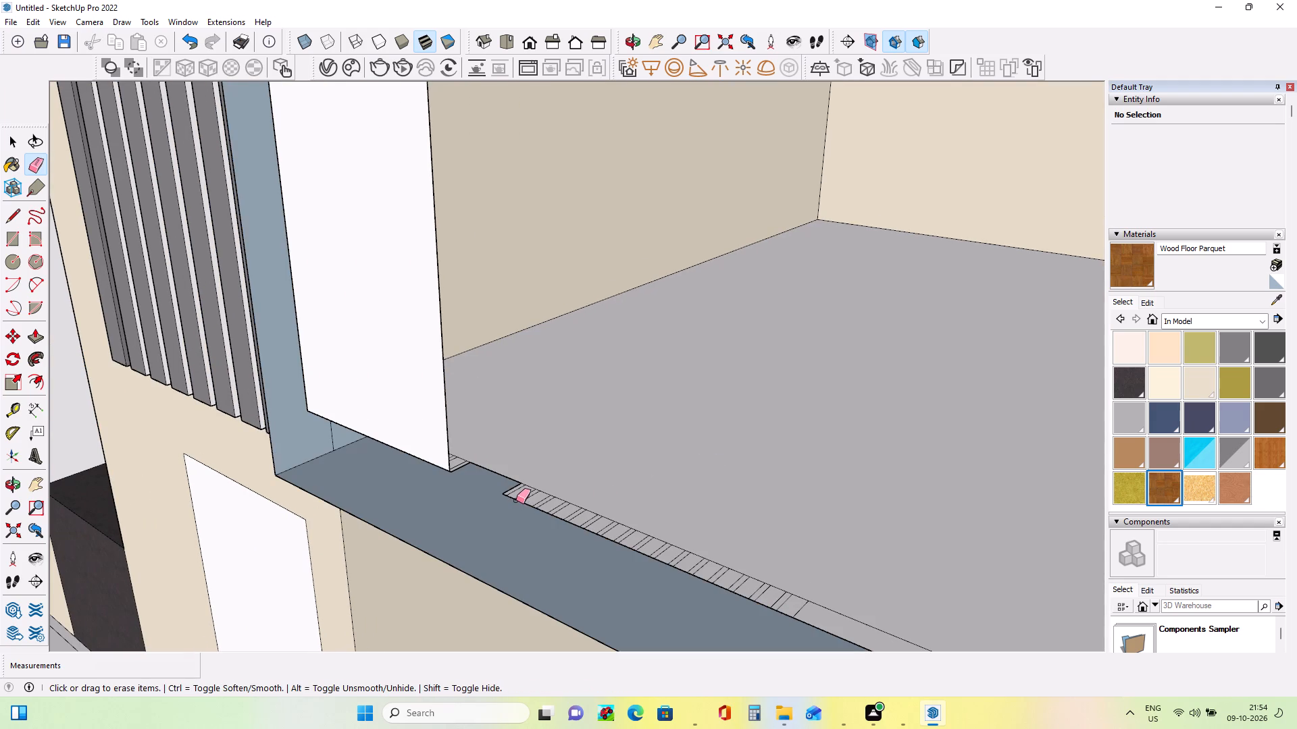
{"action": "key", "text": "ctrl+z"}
Erase the repeated cross lines along the far part of the front floor strip, keeping the strip's long edges intact.
{"action": "left_click_drag", "start_coordinate": [496, 483], "coordinate": [517, 489]}
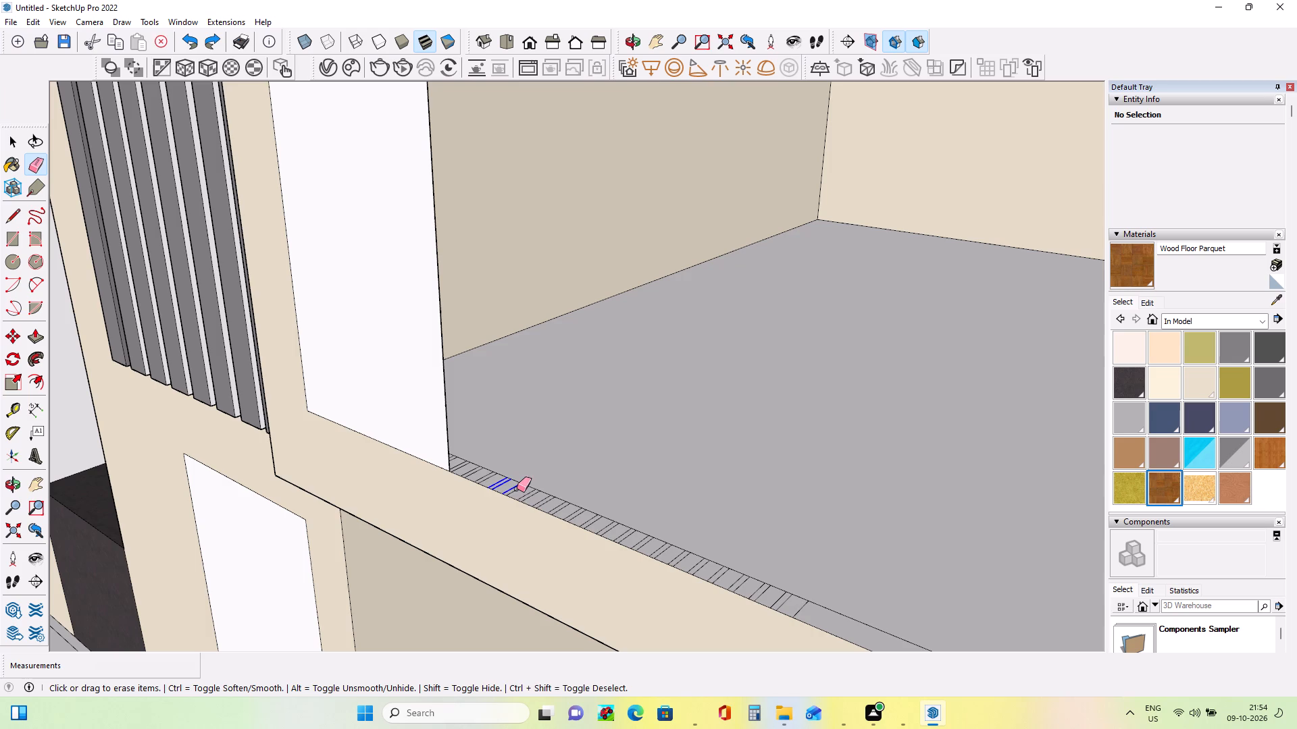
{"action": "left_click_drag", "start_coordinate": [517, 489], "coordinate": [528, 495]}
{"action": "left_click_drag", "start_coordinate": [526, 495], "coordinate": [561, 514]}
{"action": "left_click_drag", "start_coordinate": [561, 507], "coordinate": [601, 528]}
{"action": "left_click_drag", "start_coordinate": [583, 508], "coordinate": [630, 542]}
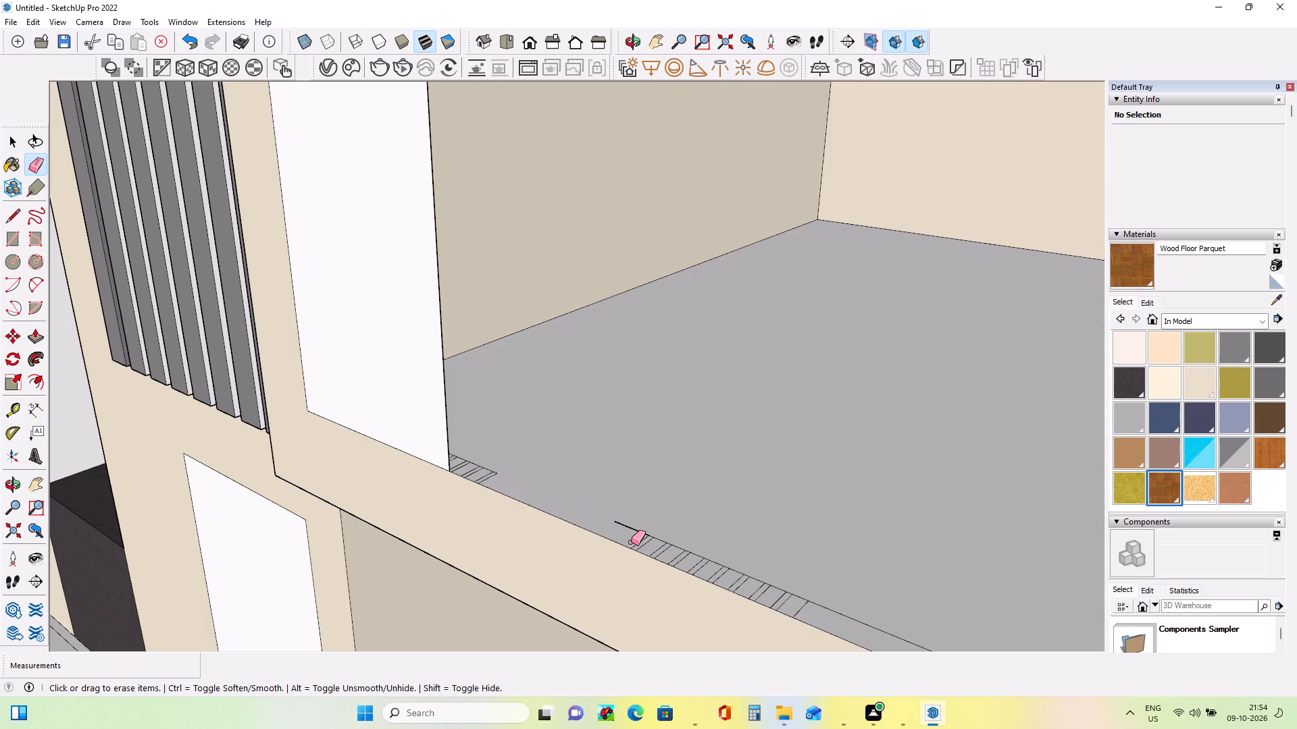
{"action": "key", "text": "ctrl+z"}
{"action": "left_click_drag", "start_coordinate": [601, 522], "coordinate": [634, 540]}
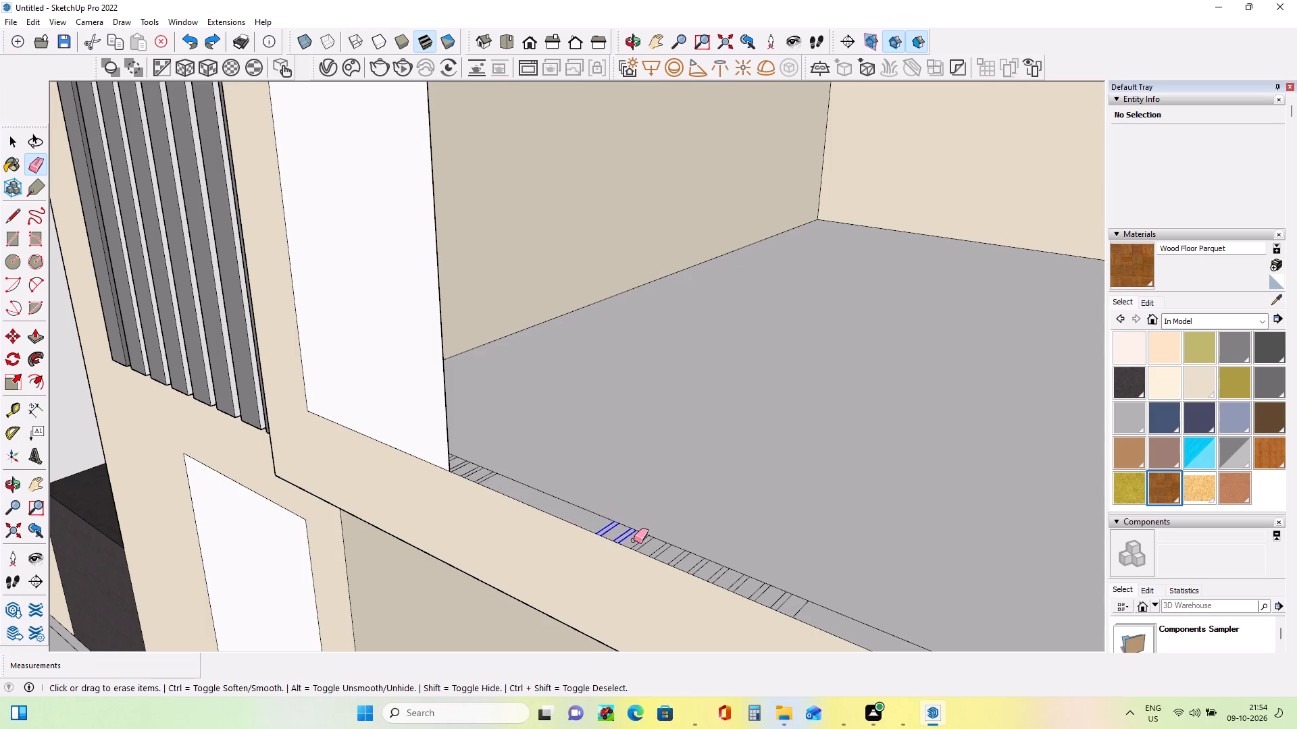
{"action": "left_click_drag", "start_coordinate": [634, 540], "coordinate": [641, 547]}
{"action": "left_click_drag", "start_coordinate": [655, 545], "coordinate": [691, 564]}
{"action": "left_click_drag", "start_coordinate": [694, 564], "coordinate": [746, 587]}
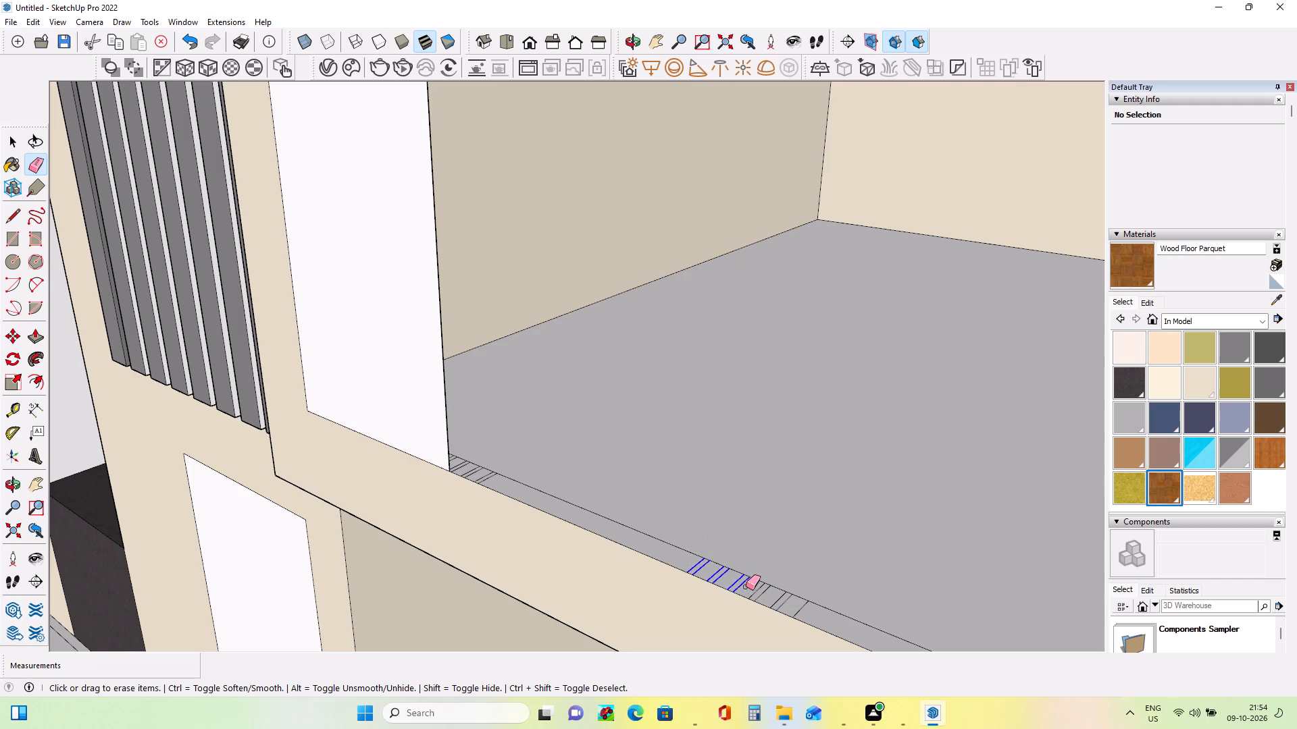
{"action": "left_click_drag", "start_coordinate": [746, 587], "coordinate": [751, 588]}
{"action": "left_click_drag", "start_coordinate": [750, 587], "coordinate": [803, 613]}
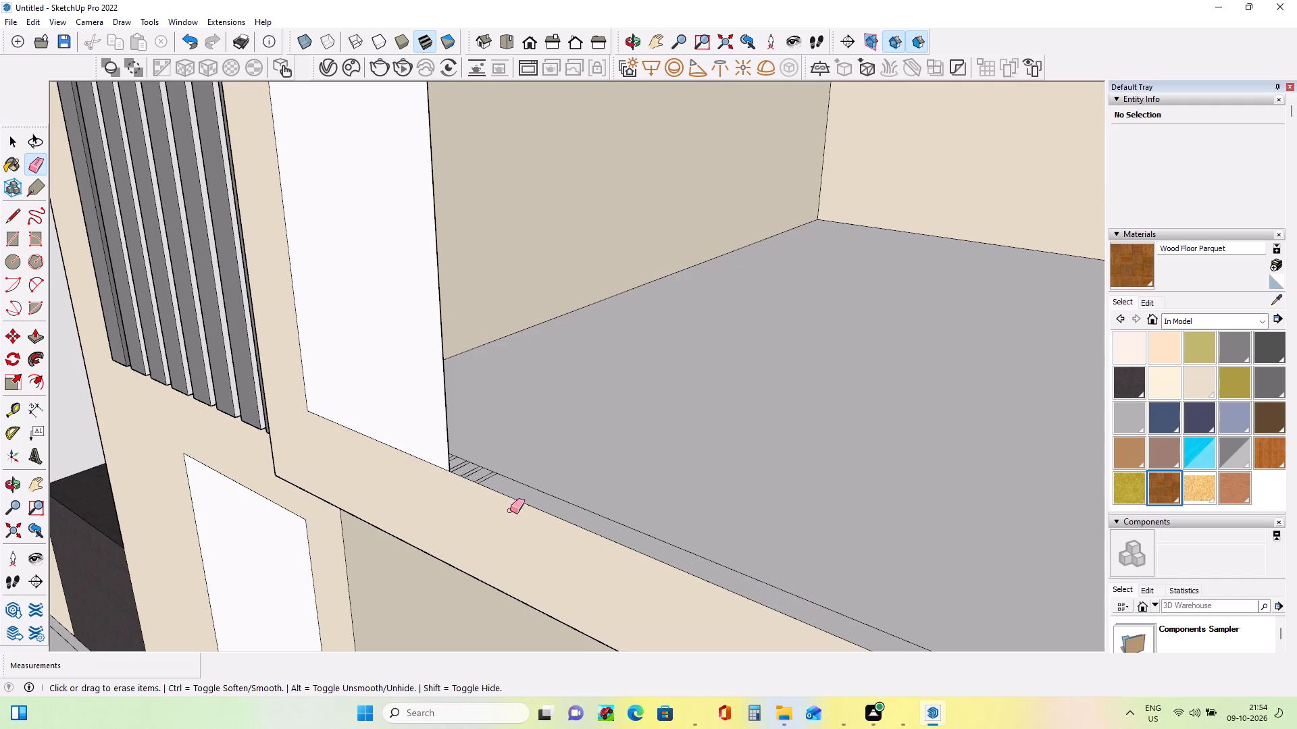
Erase the remaining surplus cross lines just past the vertical line, keeping the floor strip's long edges.
{"action": "left_click_drag", "start_coordinate": [483, 477], "coordinate": [489, 486]}
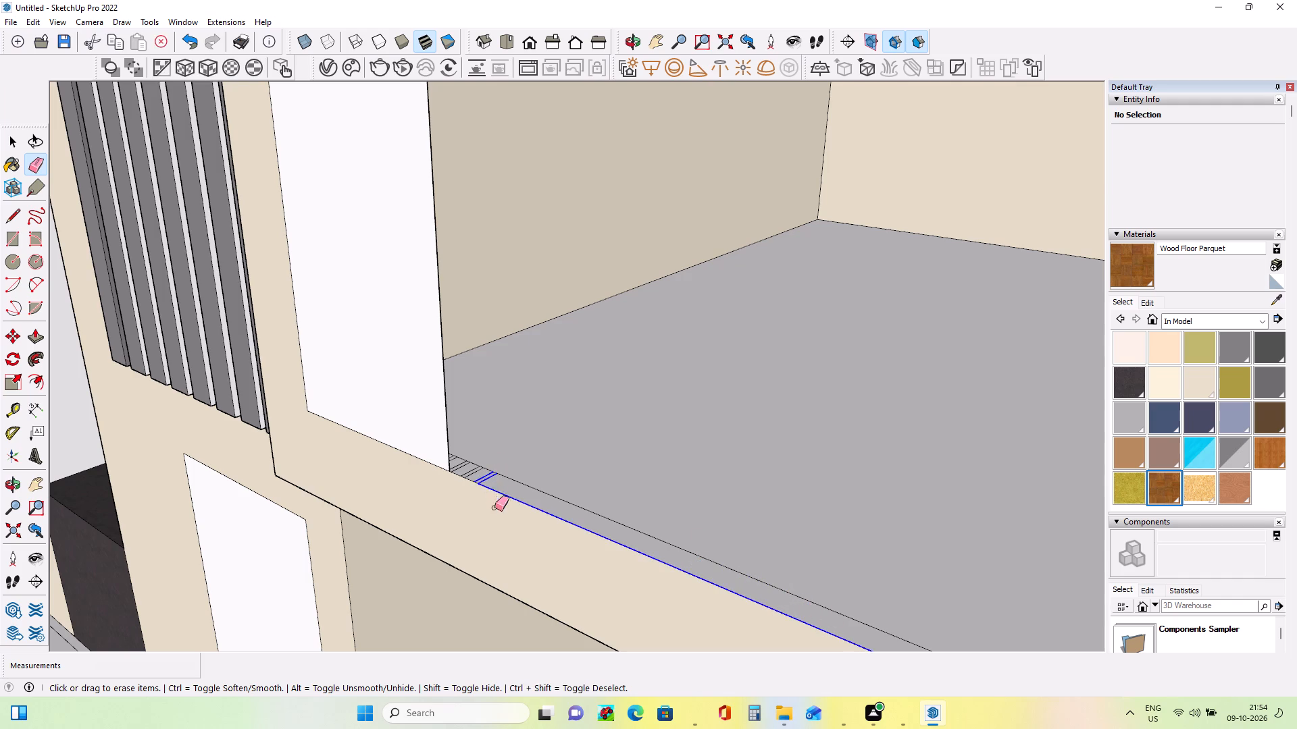
{"action": "key", "text": "ctrl+z"}
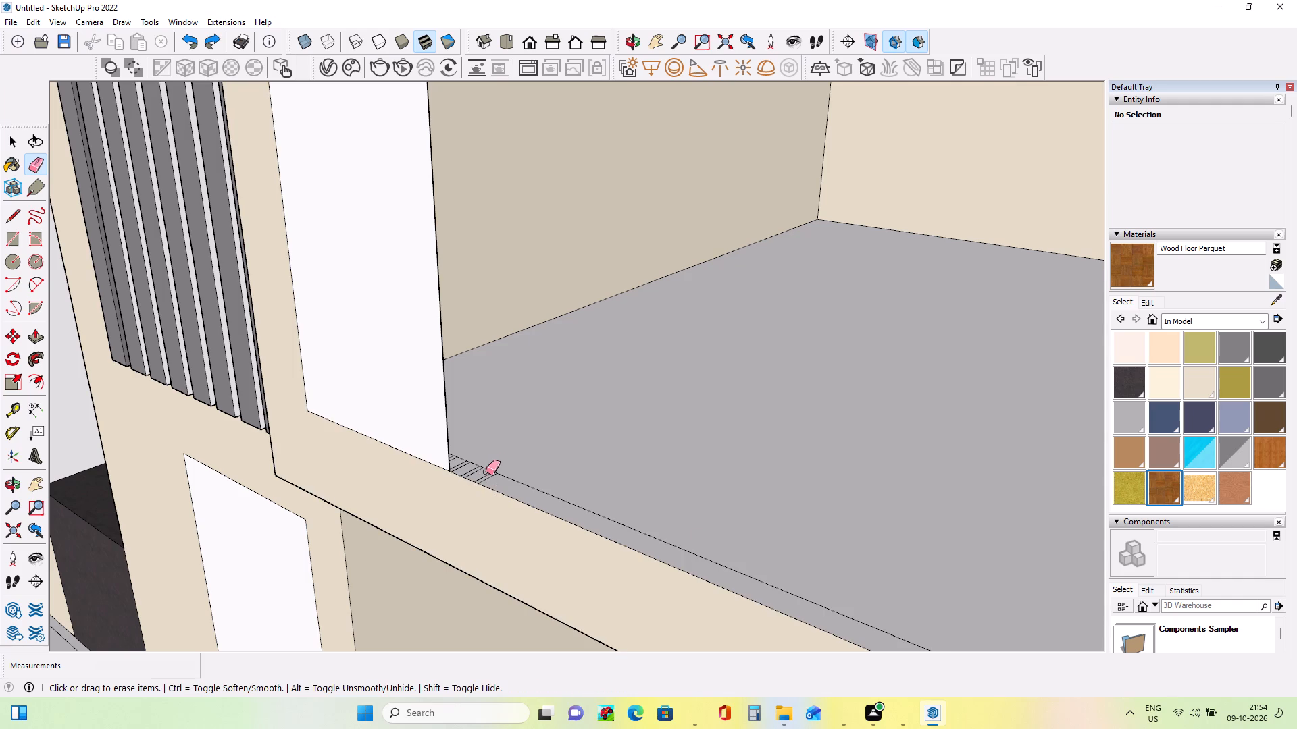
{"action": "left_click_drag", "start_coordinate": [486, 472], "coordinate": [492, 479]}
{"action": "middle_click_drag", "start_coordinate": [530, 519], "coordinate": [696, 523]}
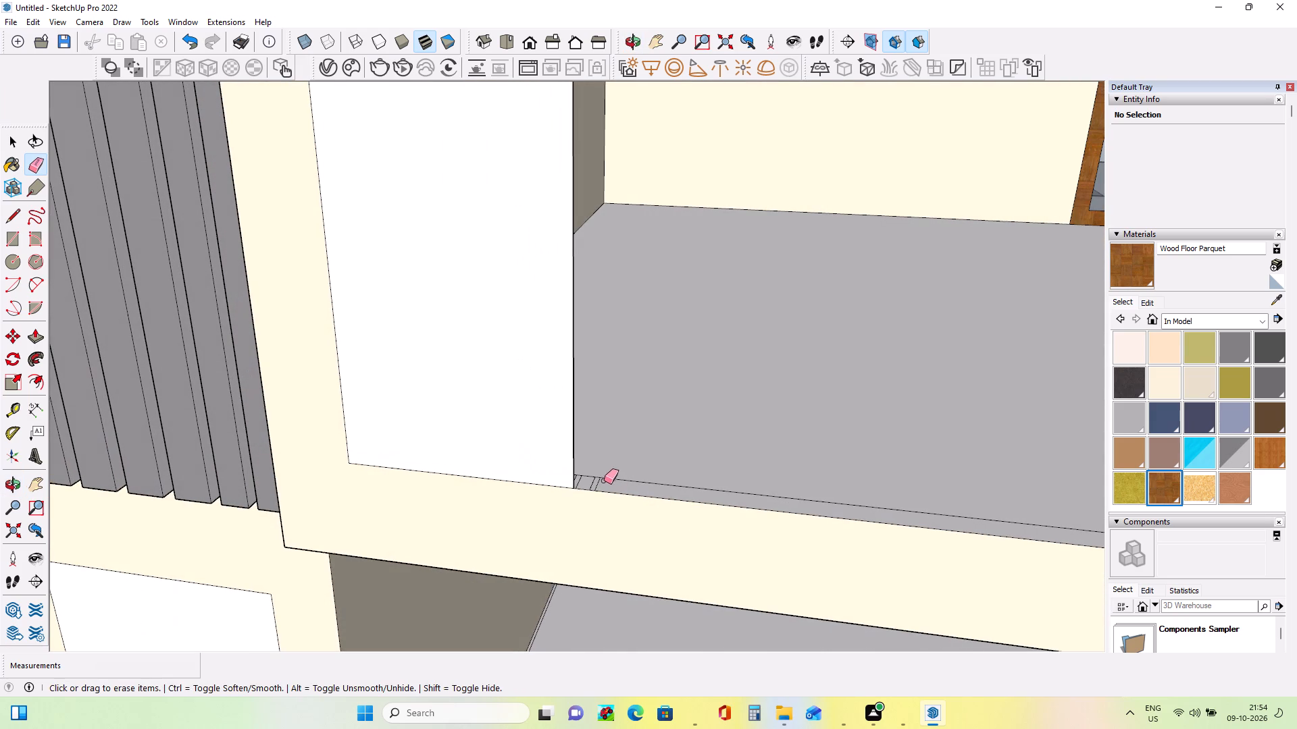
{"action": "left_click_drag", "start_coordinate": [594, 478], "coordinate": [597, 477]}
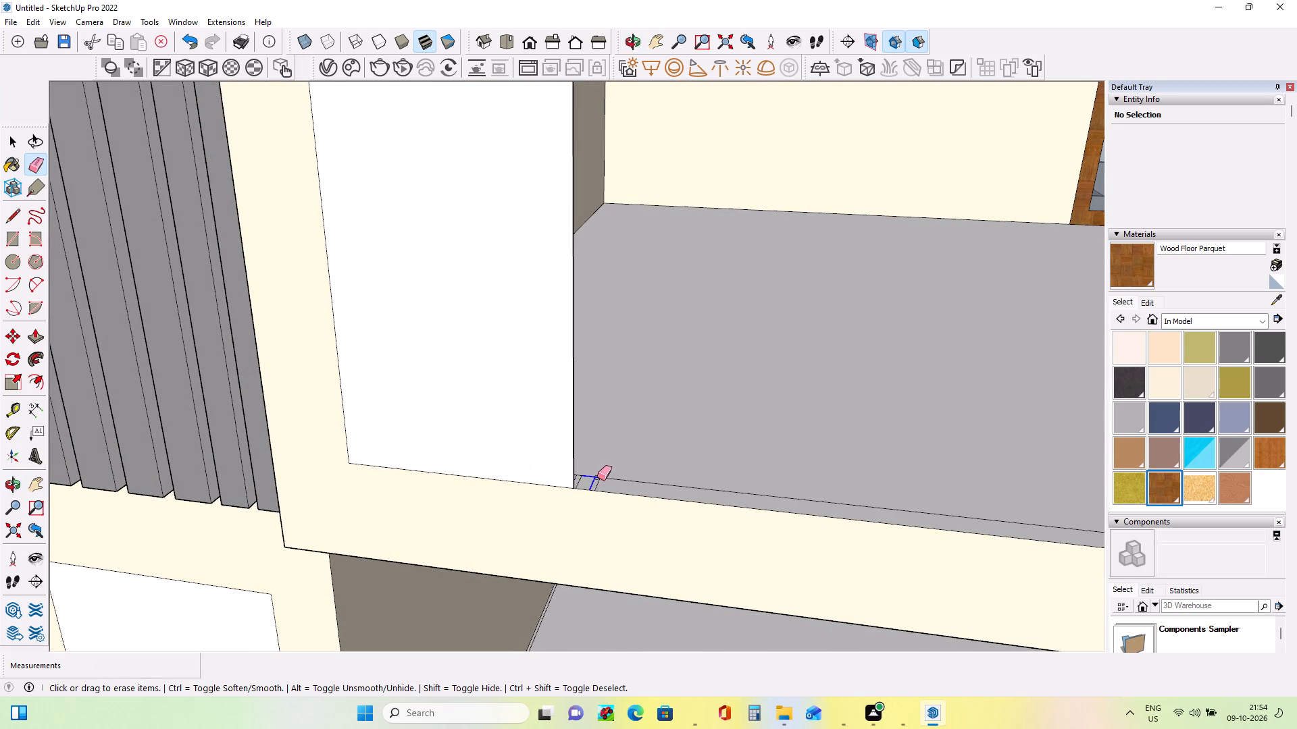
{"action": "left_click_drag", "start_coordinate": [597, 477], "coordinate": [604, 481]}
{"action": "key", "text": "ctrl+z"}
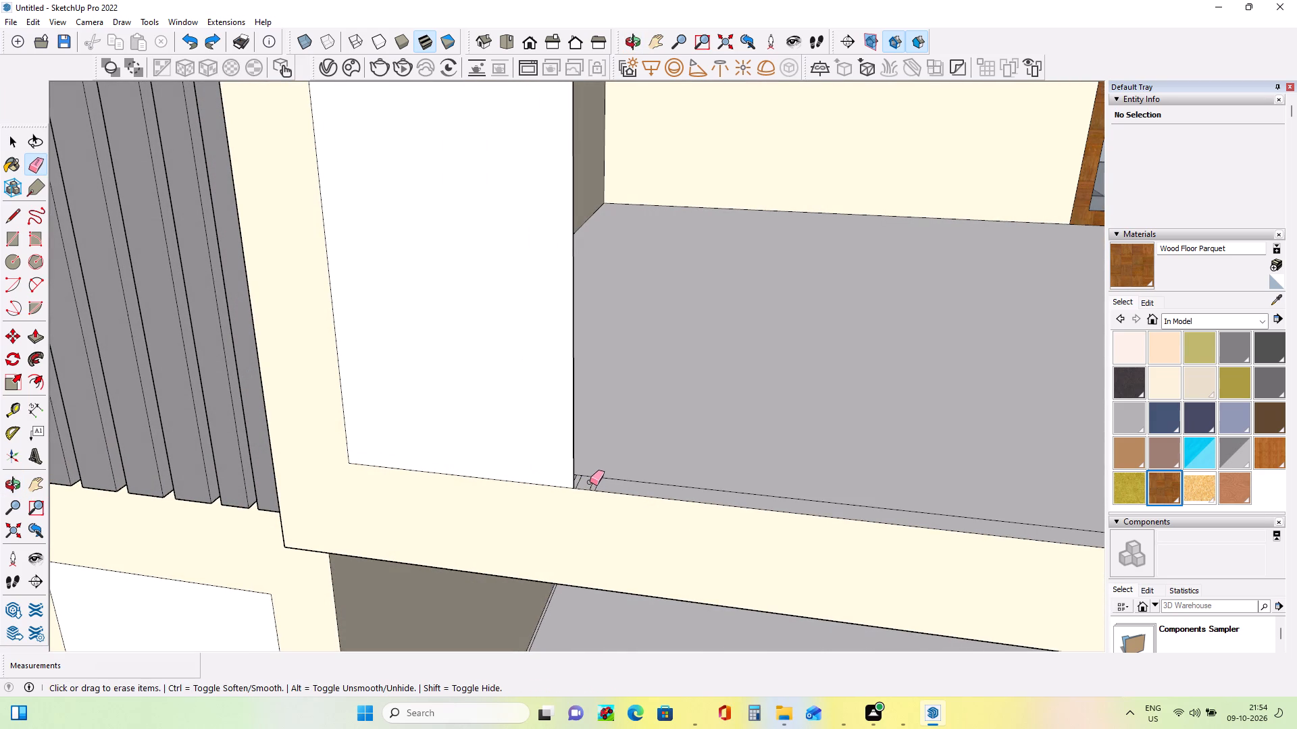
{"action": "left_click_drag", "start_coordinate": [590, 482], "coordinate": [599, 485]}
Erase the vertical line across the lower balcony opening, along with the face it closes off.
{"action": "middle_click_drag", "start_coordinate": [621, 496], "coordinate": [644, 555]}
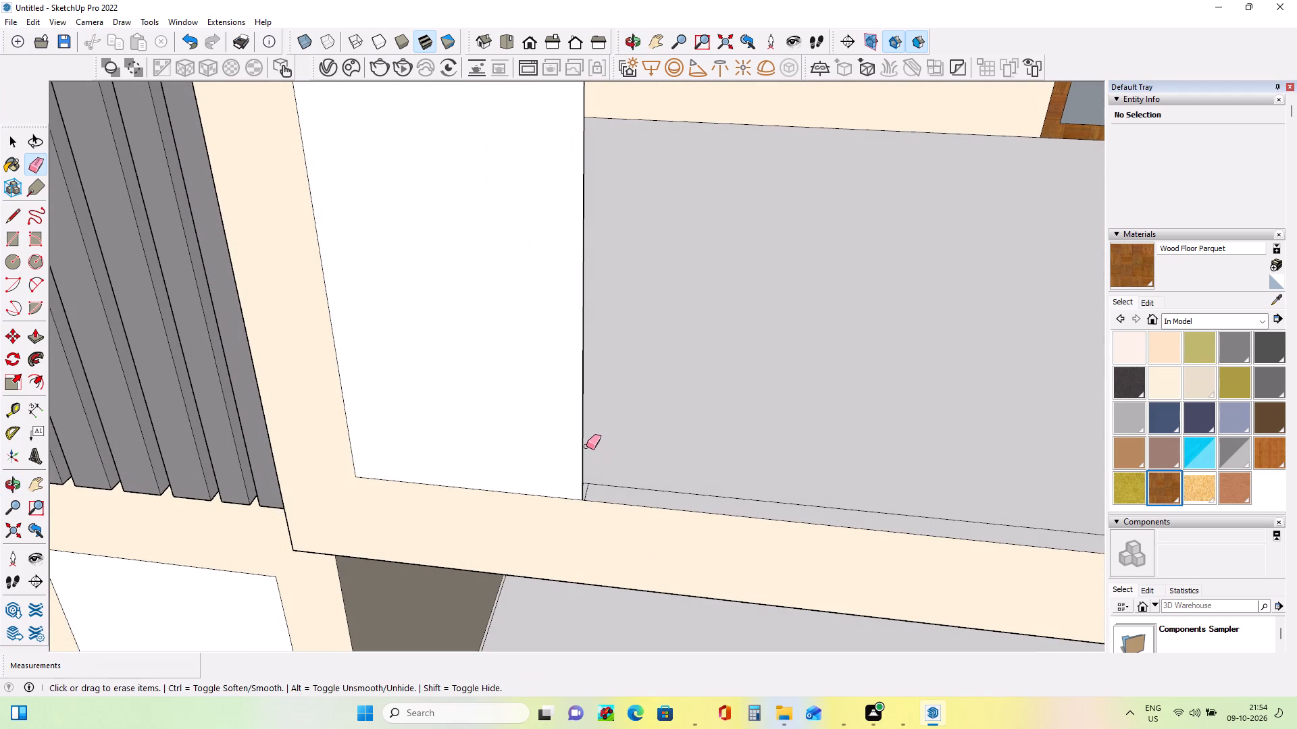
{"action": "left_click", "coordinate": [583, 445]}
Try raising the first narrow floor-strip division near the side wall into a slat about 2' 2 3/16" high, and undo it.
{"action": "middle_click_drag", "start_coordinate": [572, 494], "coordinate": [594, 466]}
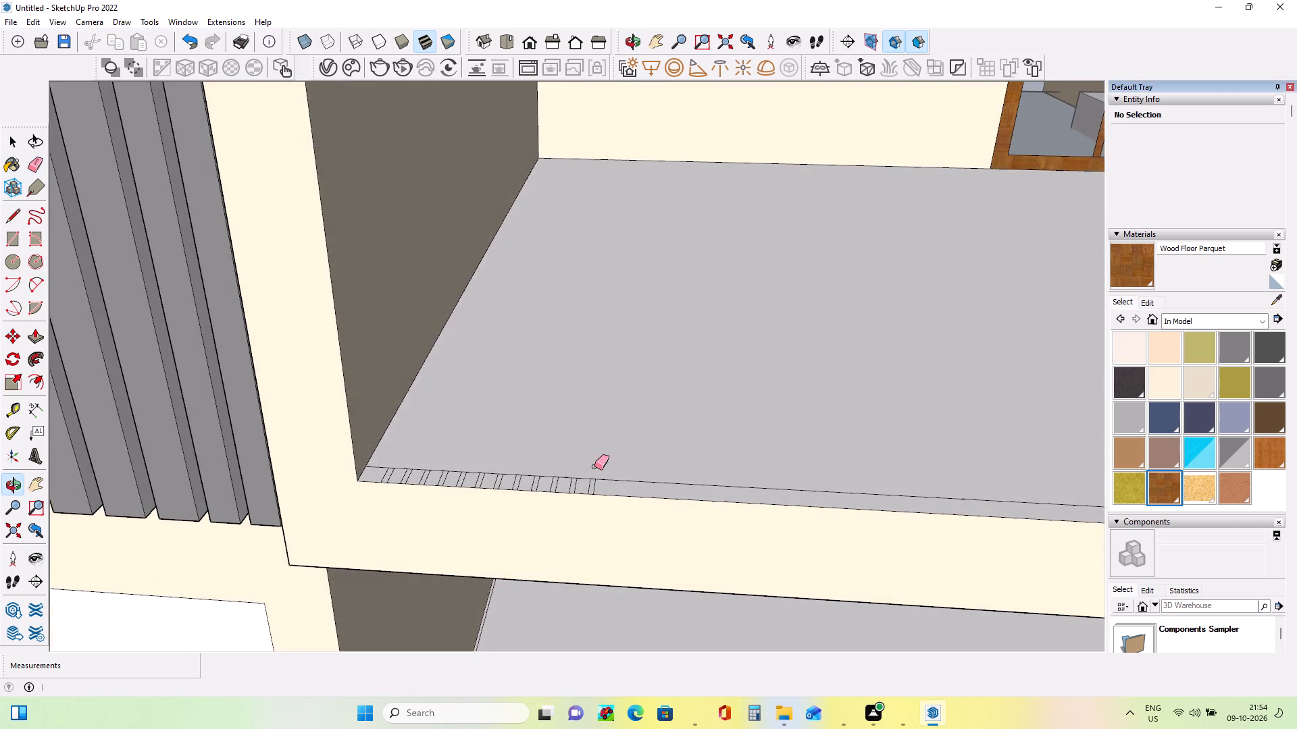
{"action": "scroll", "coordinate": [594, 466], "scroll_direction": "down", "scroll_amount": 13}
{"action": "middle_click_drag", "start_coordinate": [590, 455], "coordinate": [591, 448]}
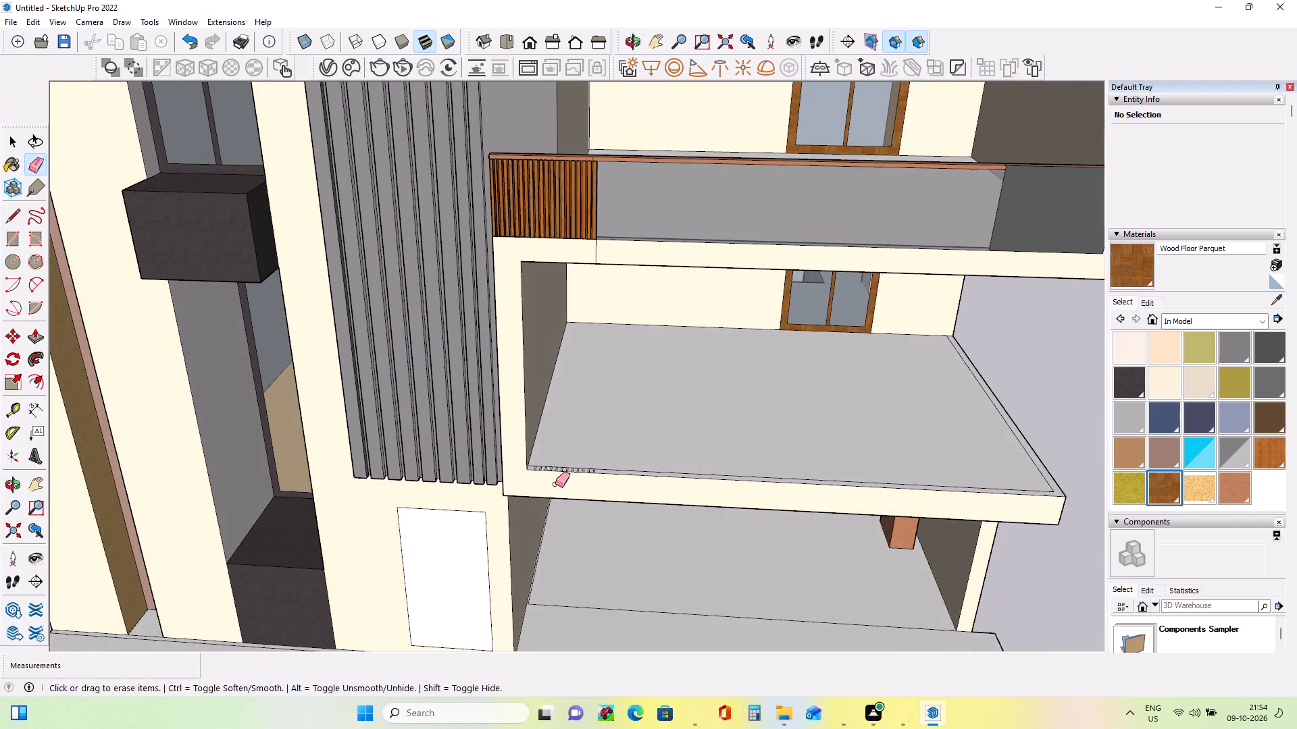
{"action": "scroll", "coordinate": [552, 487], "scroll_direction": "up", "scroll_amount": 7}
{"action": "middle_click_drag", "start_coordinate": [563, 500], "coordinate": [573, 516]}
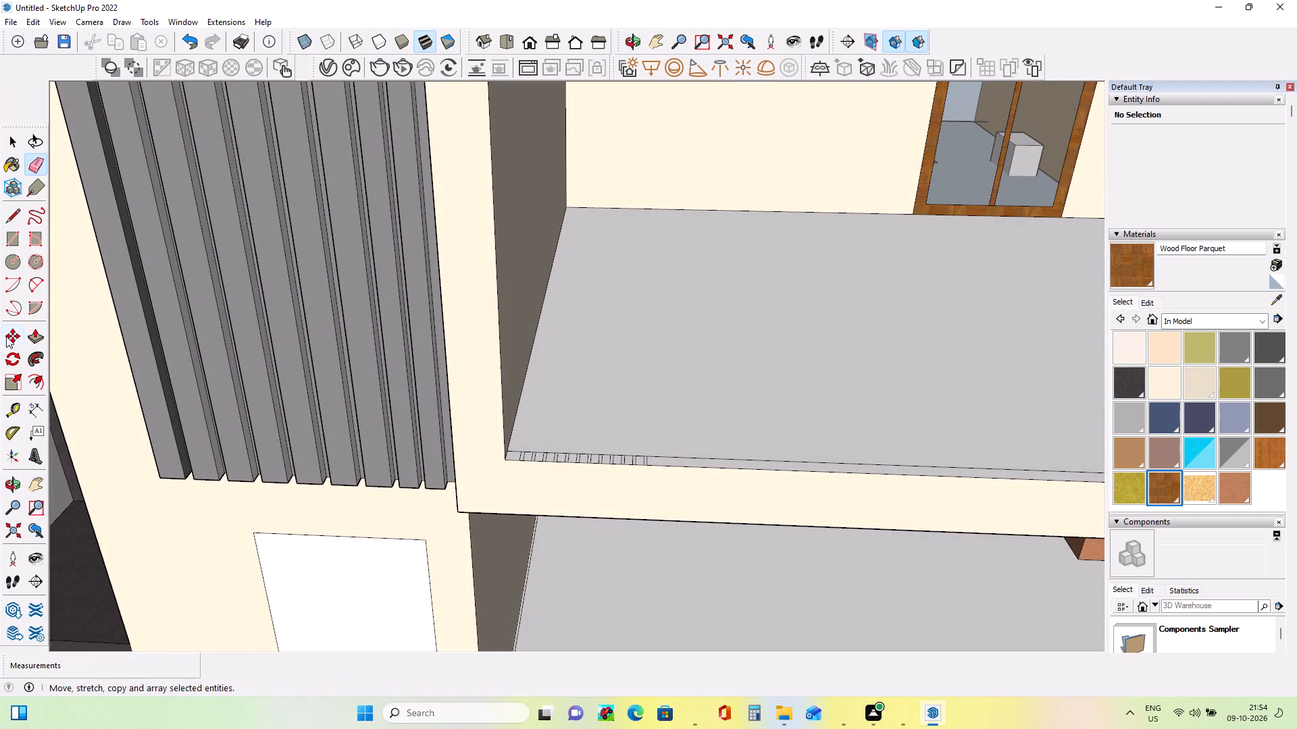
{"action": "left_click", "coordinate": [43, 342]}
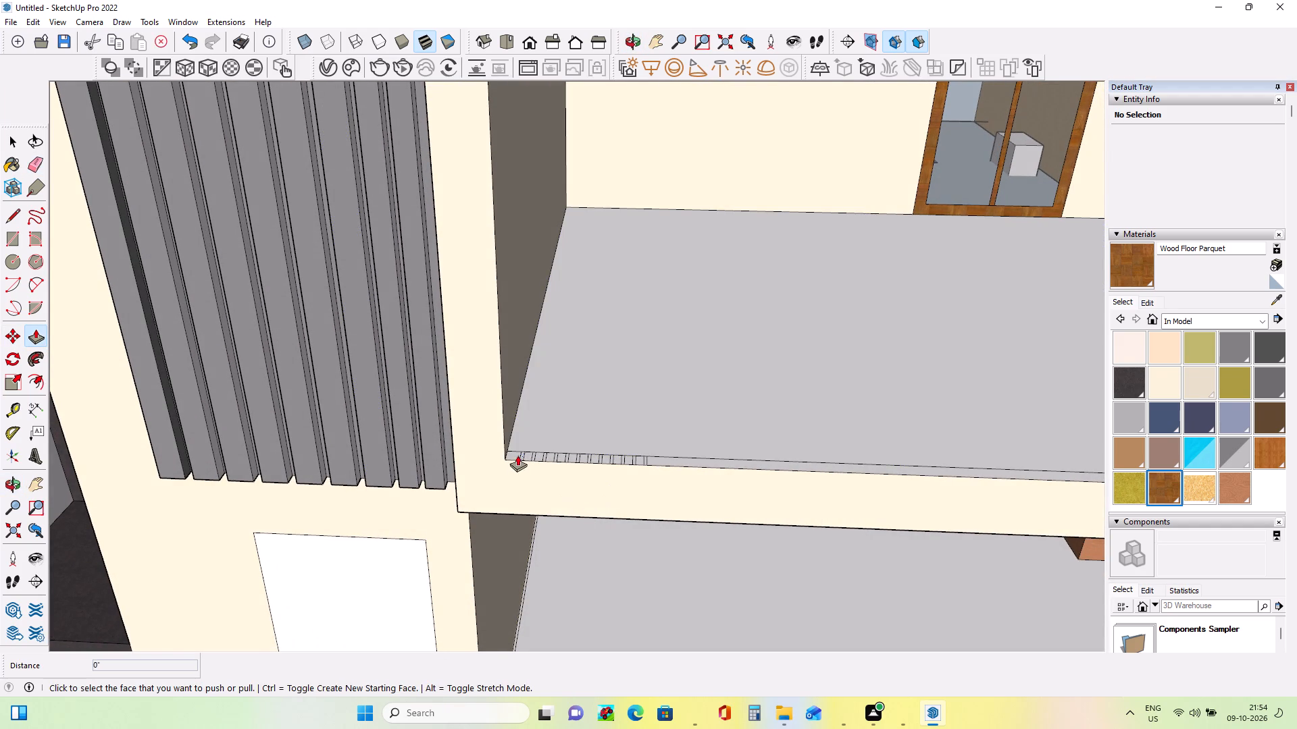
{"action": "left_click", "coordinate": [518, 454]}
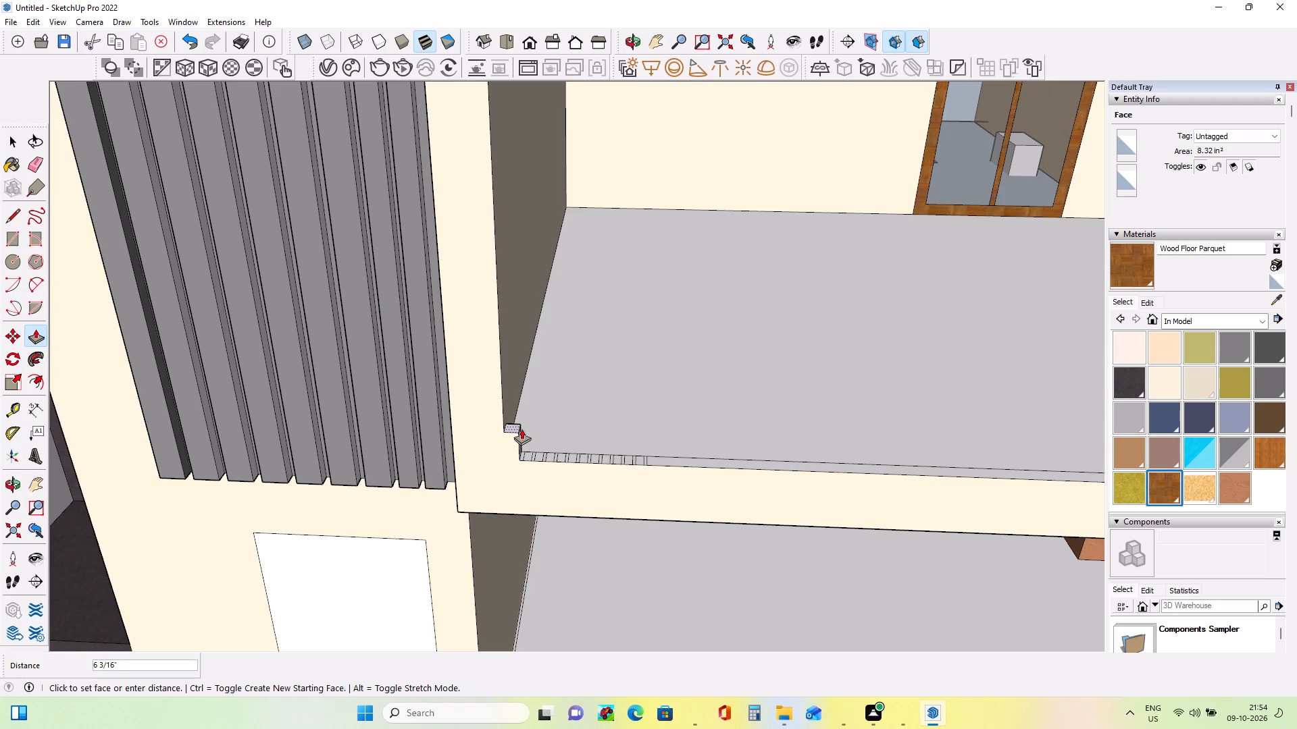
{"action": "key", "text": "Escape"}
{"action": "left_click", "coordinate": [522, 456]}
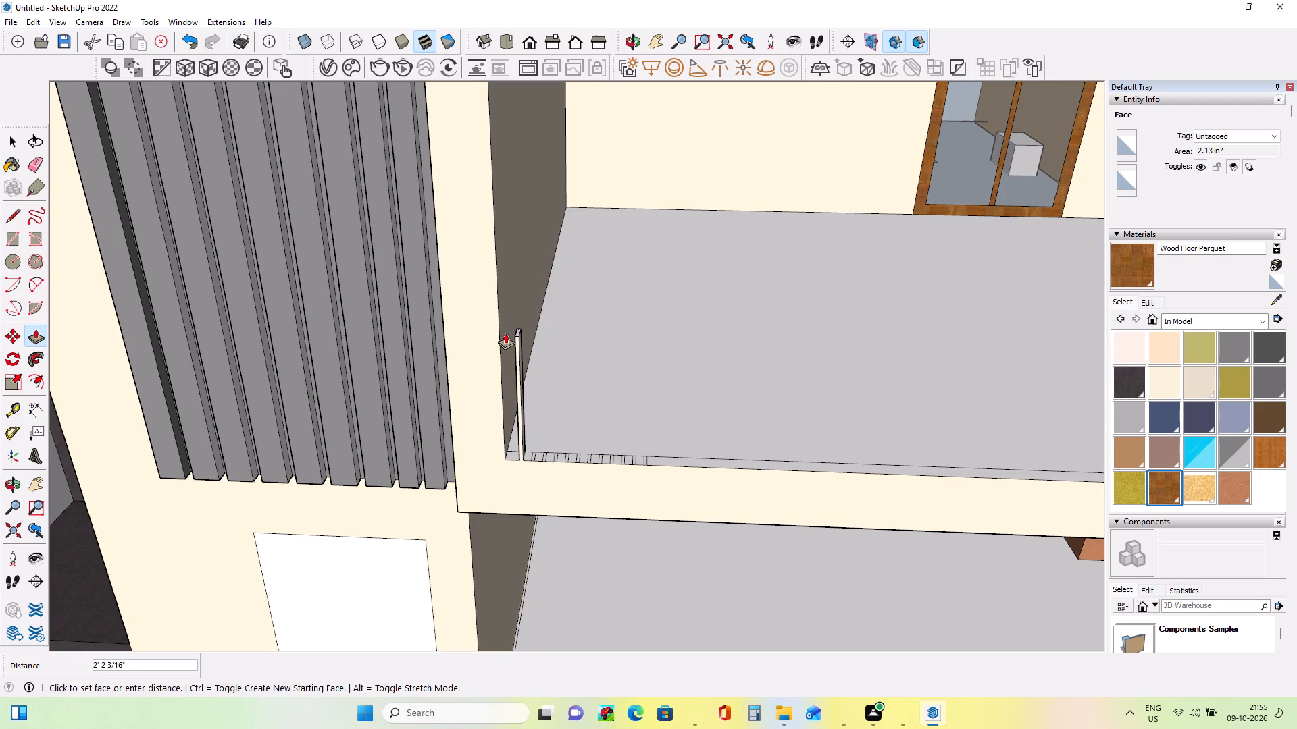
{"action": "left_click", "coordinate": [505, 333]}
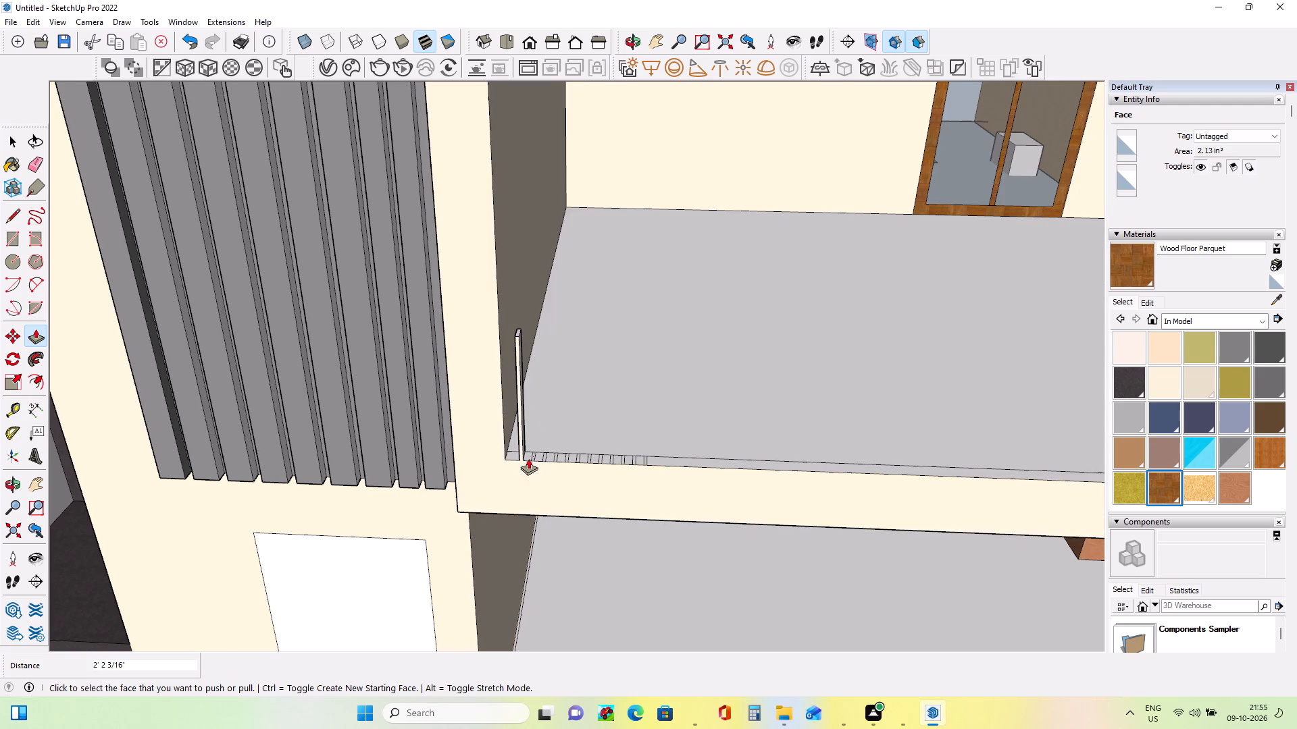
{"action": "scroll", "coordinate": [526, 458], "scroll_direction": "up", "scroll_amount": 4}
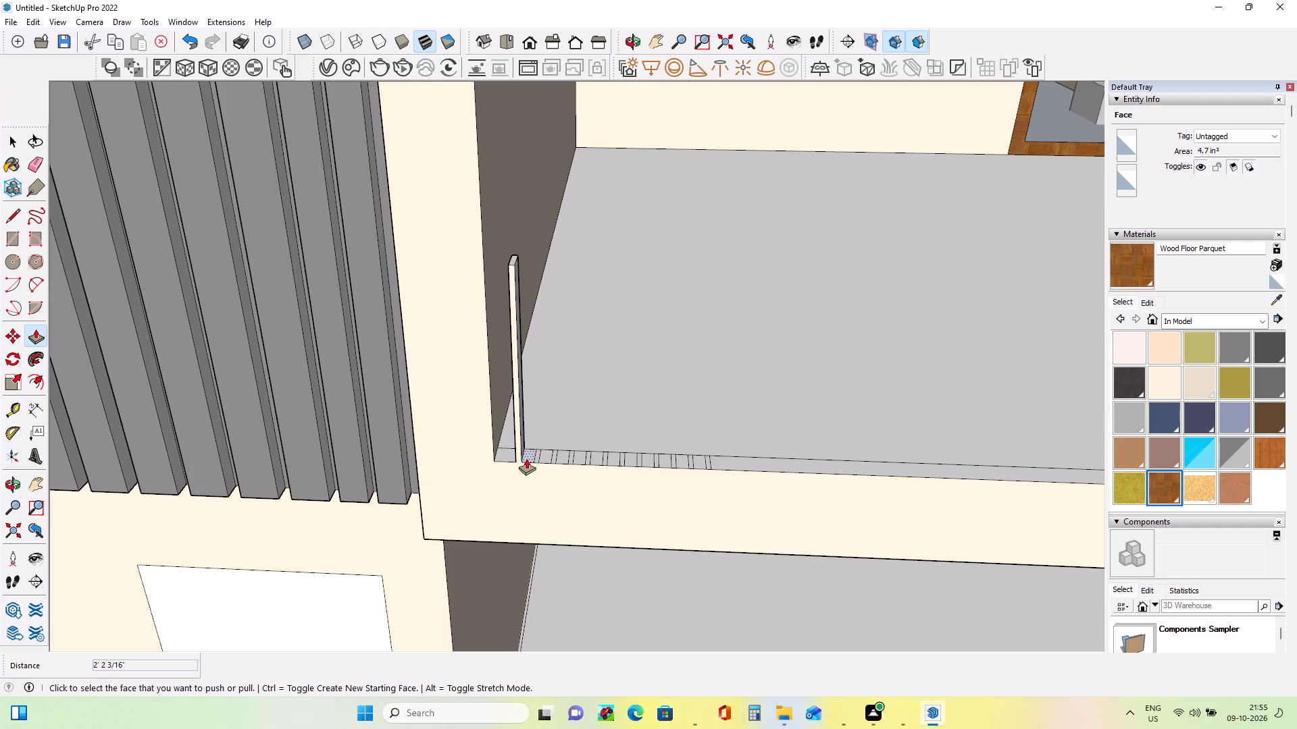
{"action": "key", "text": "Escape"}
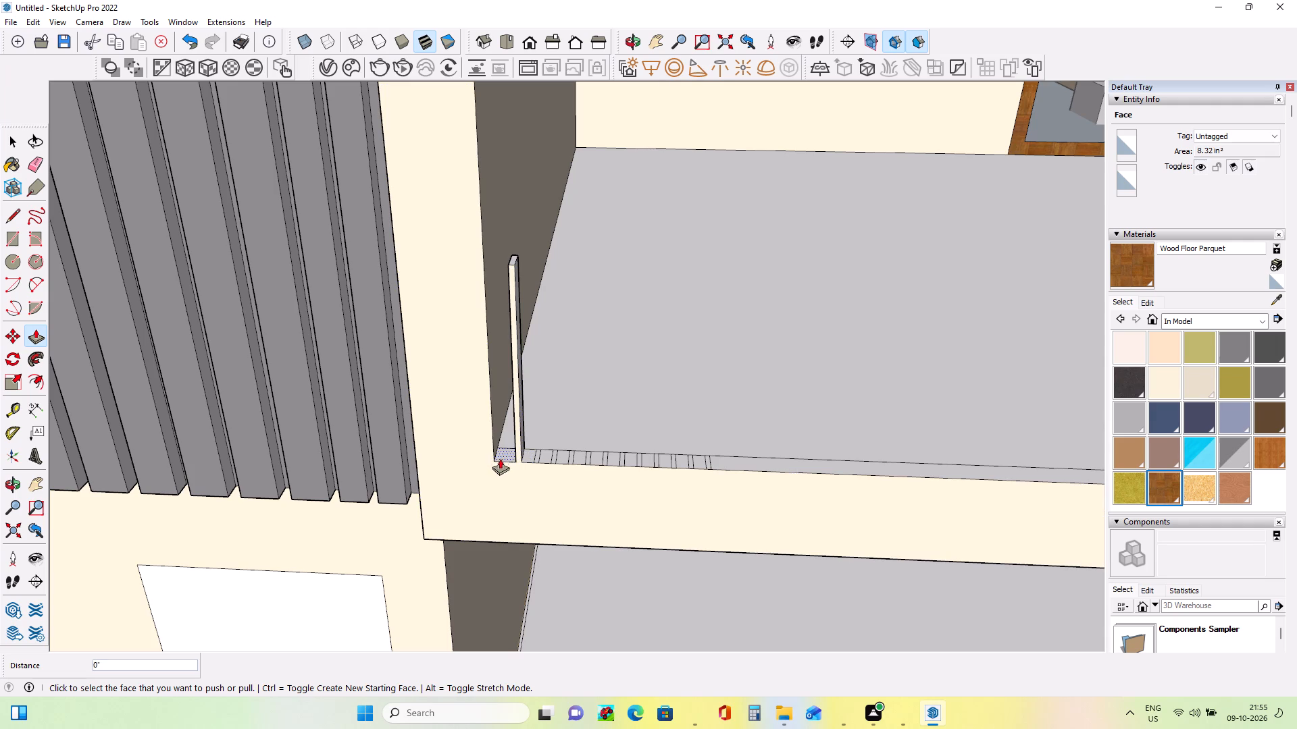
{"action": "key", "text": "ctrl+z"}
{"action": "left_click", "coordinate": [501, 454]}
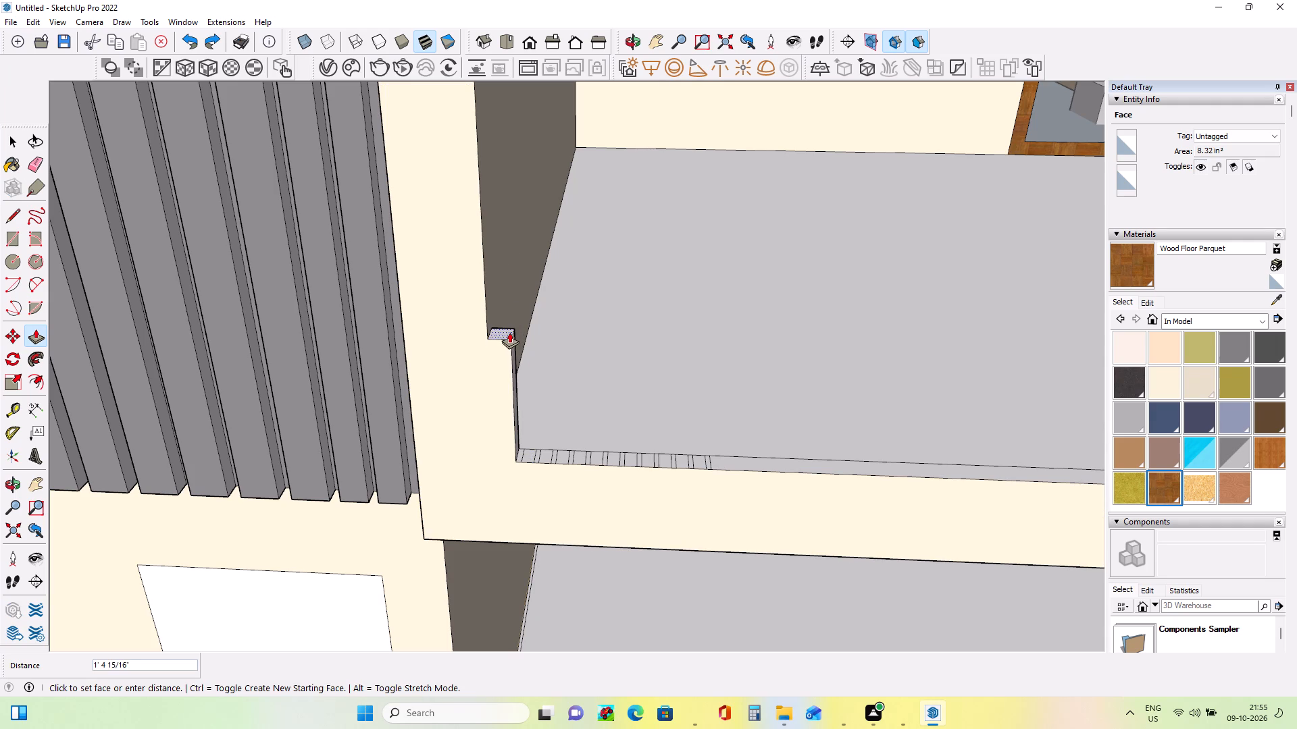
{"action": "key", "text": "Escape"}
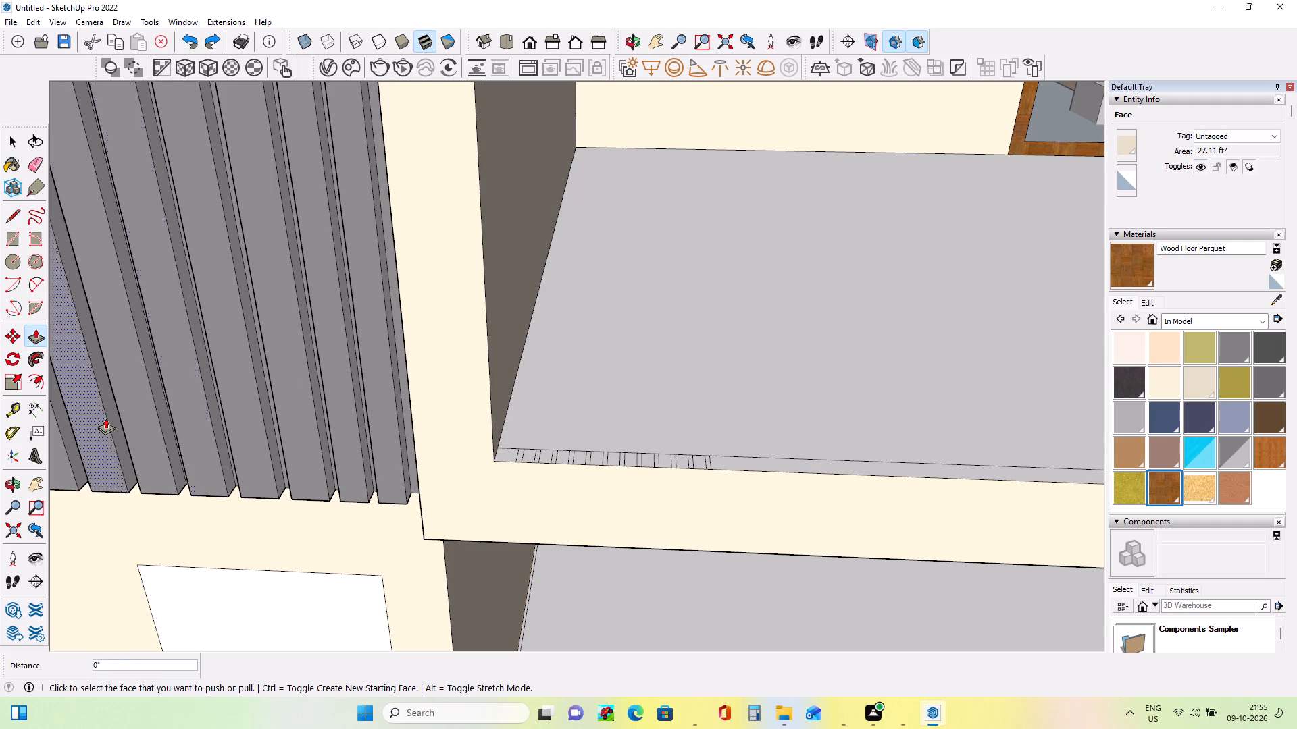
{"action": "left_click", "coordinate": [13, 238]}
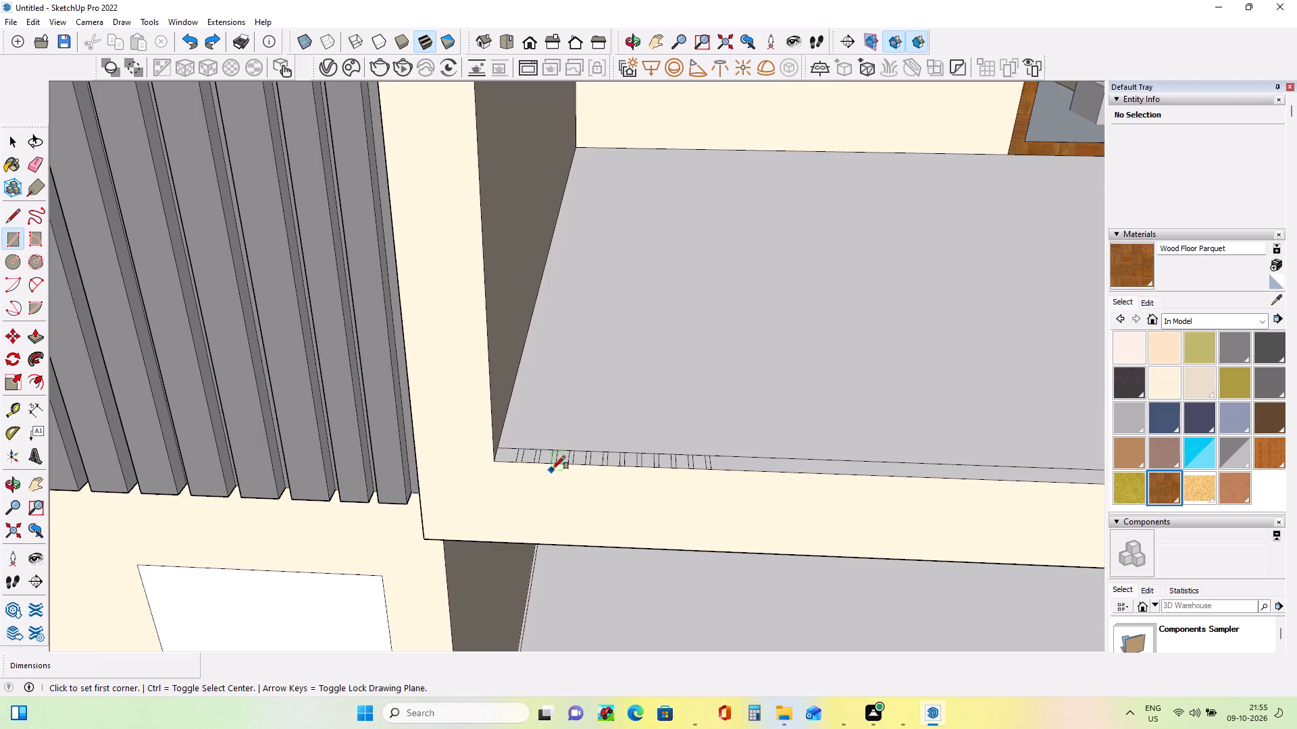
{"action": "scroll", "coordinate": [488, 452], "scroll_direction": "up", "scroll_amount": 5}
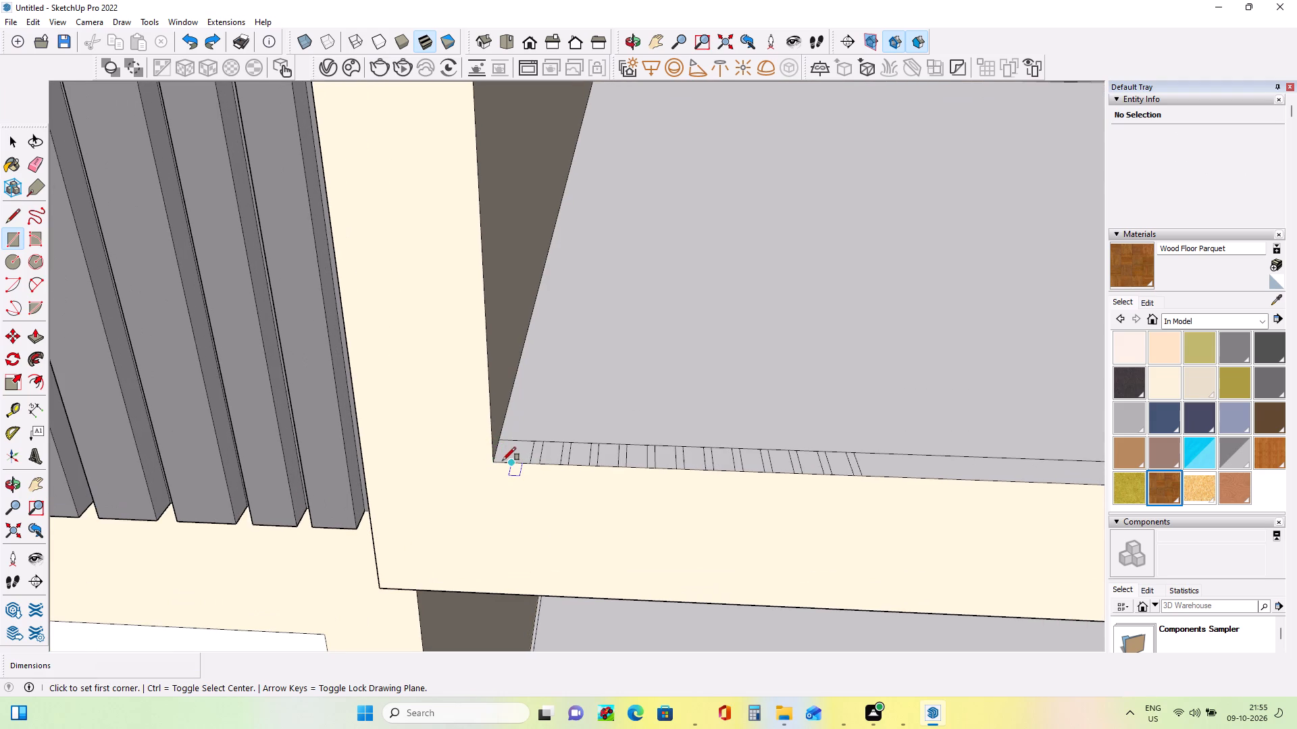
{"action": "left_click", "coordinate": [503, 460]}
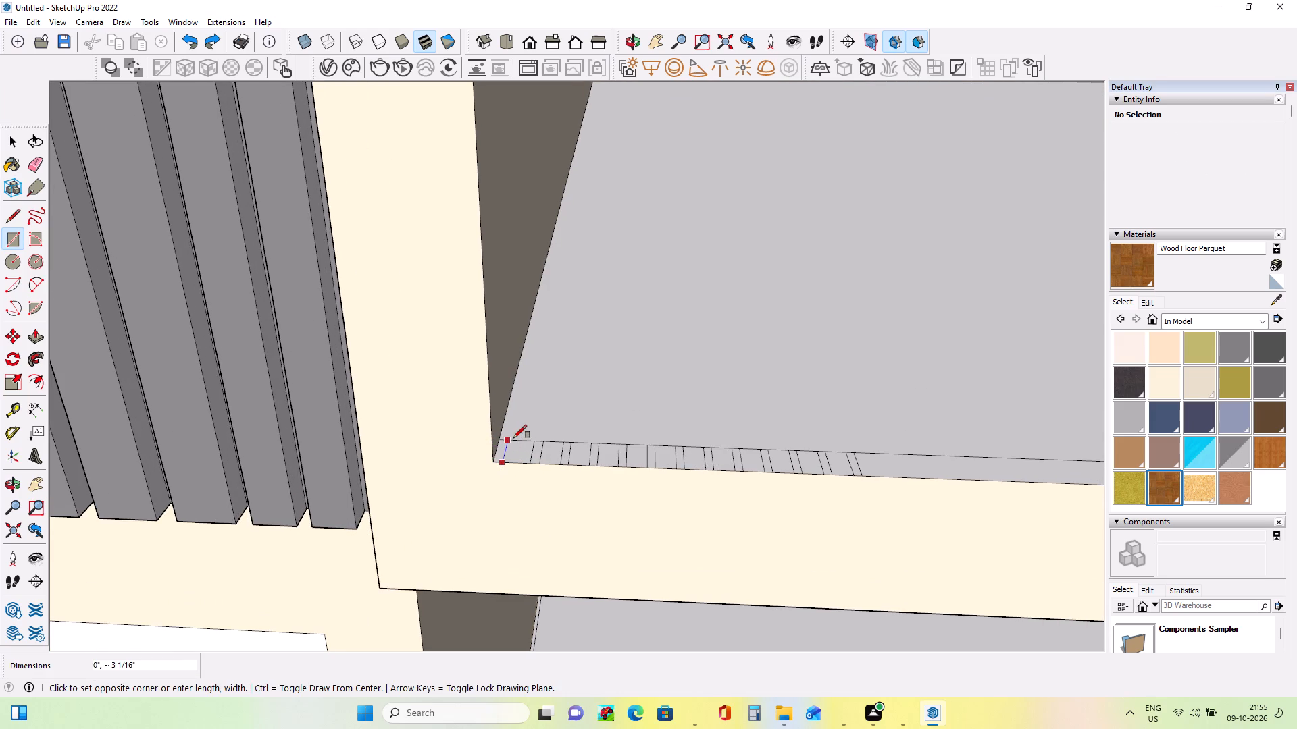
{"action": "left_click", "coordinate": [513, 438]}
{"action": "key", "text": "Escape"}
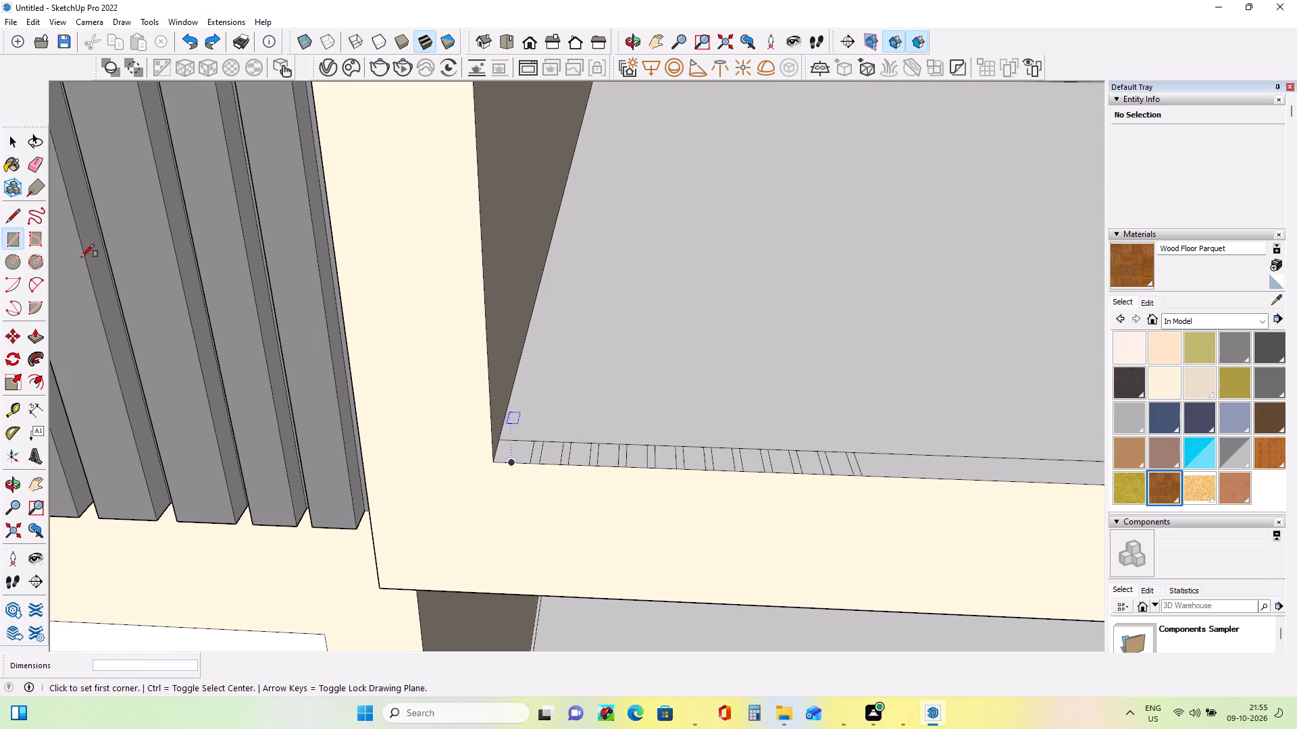
Draw a cross line about 3 1/16" long across the floor strip, halving the first wide division beside the side wall.
{"action": "left_click", "coordinate": [14, 213]}
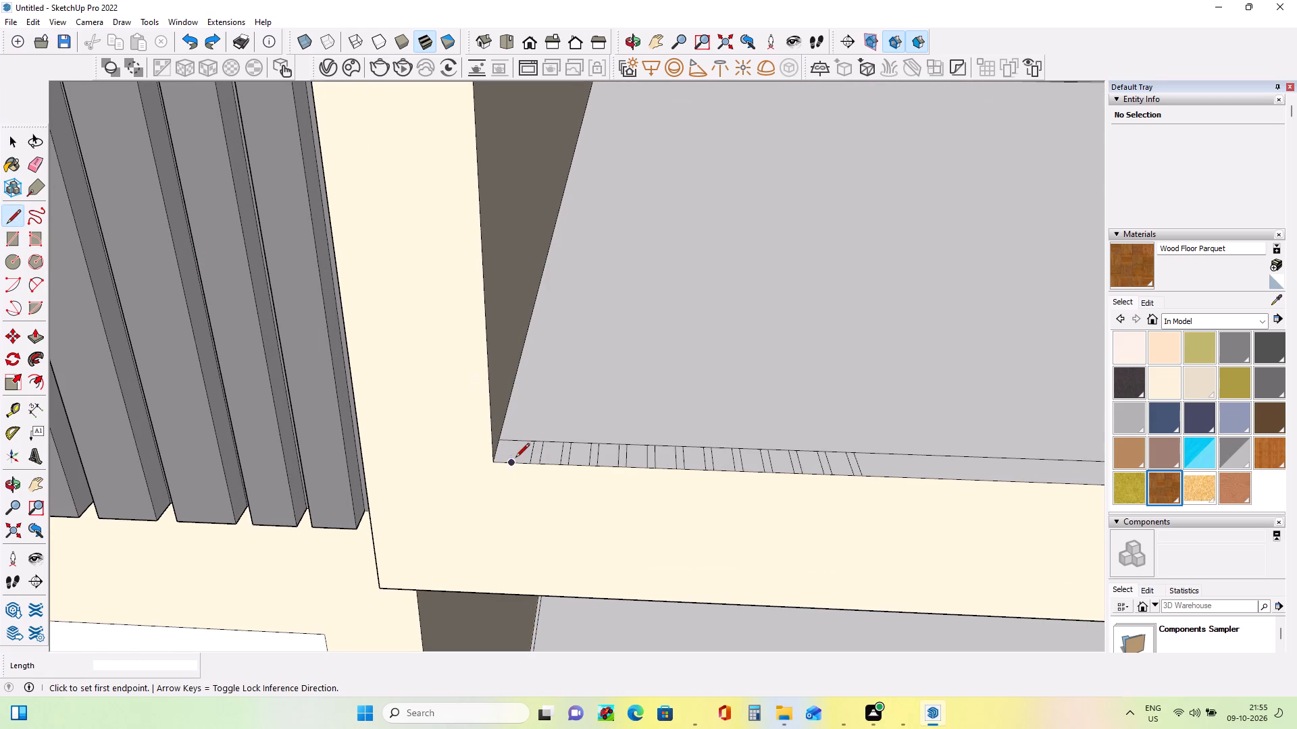
{"action": "left_click", "coordinate": [513, 460]}
{"action": "left_click", "coordinate": [519, 439]}
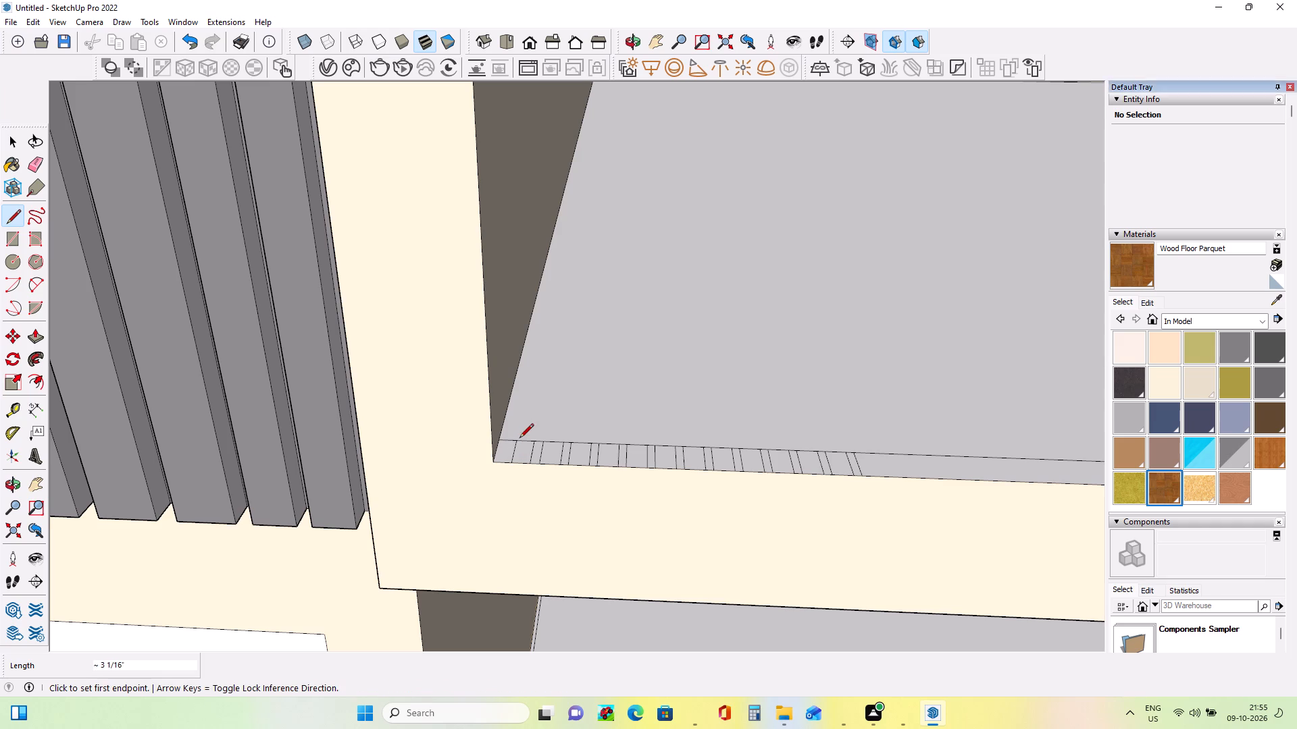
Push/Pull the half division away from the wall up into the first slat, about 2' 7 3/16" high, in two lifts.
{"action": "middle_click_drag", "start_coordinate": [597, 535], "coordinate": [597, 547]}
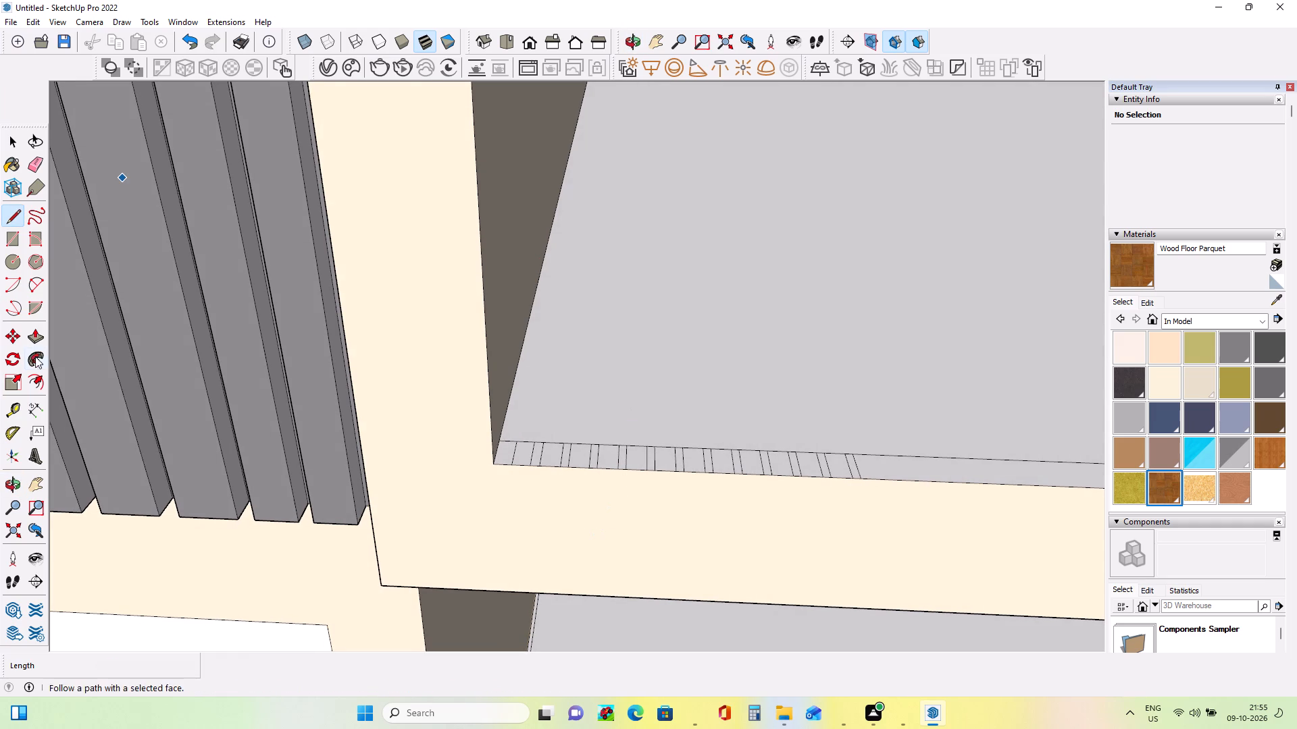
{"action": "left_click", "coordinate": [35, 341]}
{"action": "left_click", "coordinate": [519, 455]}
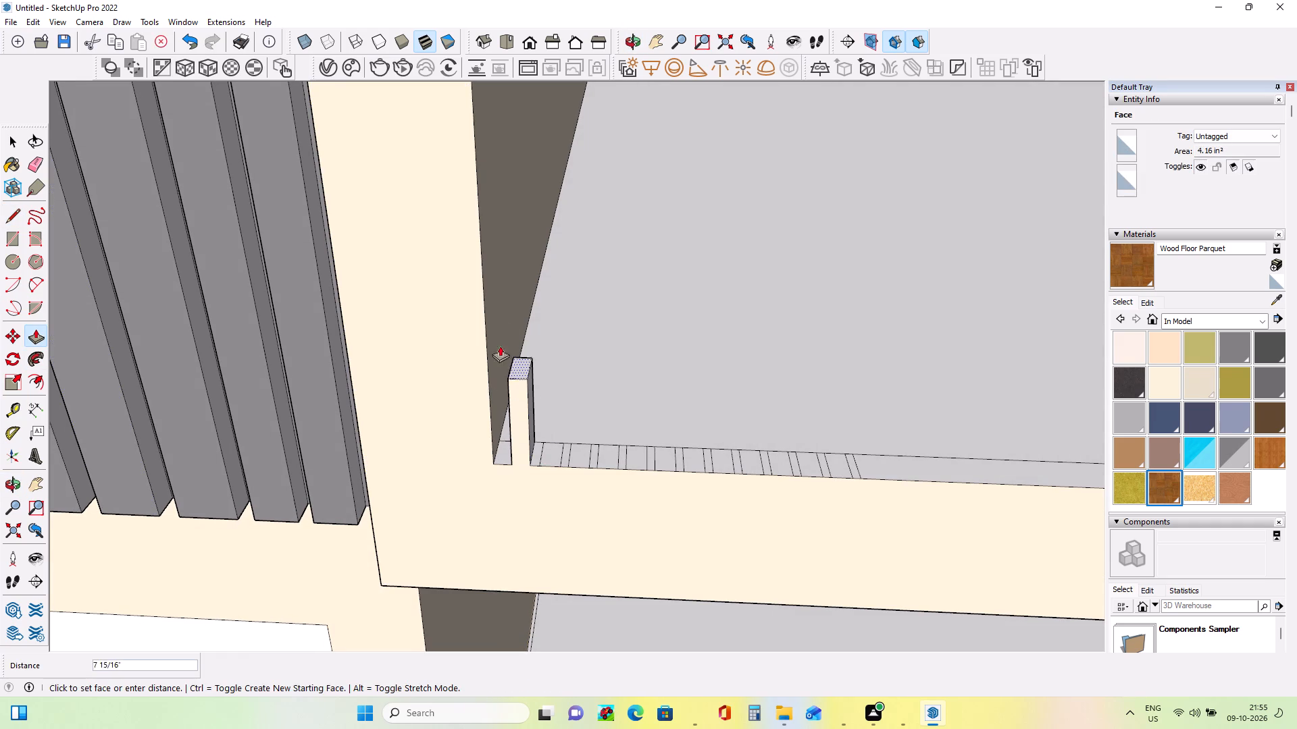
{"action": "left_click", "coordinate": [495, 271]}
{"action": "middle_click_drag", "start_coordinate": [605, 500], "coordinate": [626, 493]}
{"action": "scroll", "coordinate": [626, 493], "scroll_direction": "down", "scroll_amount": 2}
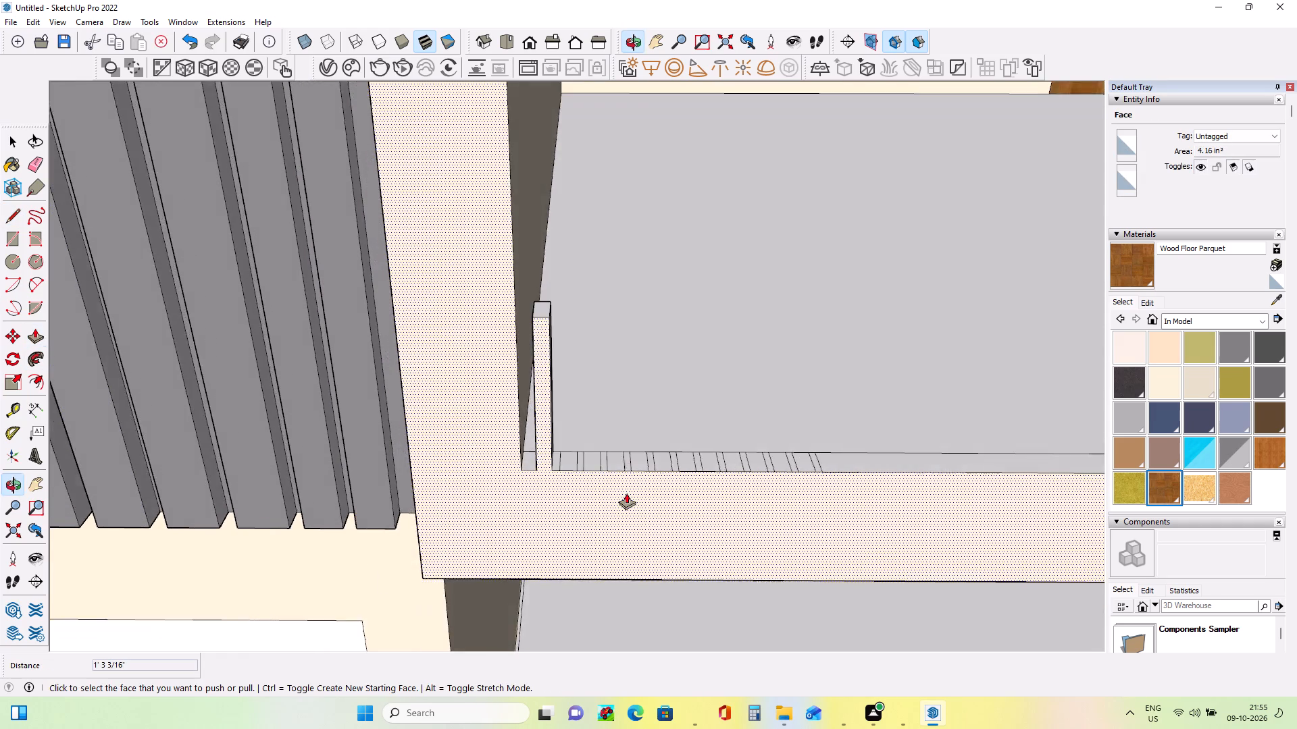
{"action": "scroll", "coordinate": [626, 493], "scroll_direction": "down", "scroll_amount": 7}
{"action": "scroll", "coordinate": [632, 493], "scroll_direction": "up", "scroll_amount": 1}
{"action": "scroll", "coordinate": [632, 493], "scroll_direction": "down", "scroll_amount": 9}
{"action": "middle_click_drag", "start_coordinate": [636, 497], "coordinate": [619, 400]}
{"action": "middle_click_drag", "start_coordinate": [619, 401], "coordinate": [471, 494]}
{"action": "scroll", "coordinate": [568, 455], "scroll_direction": "up", "scroll_amount": 7}
{"action": "left_click", "coordinate": [553, 469]}
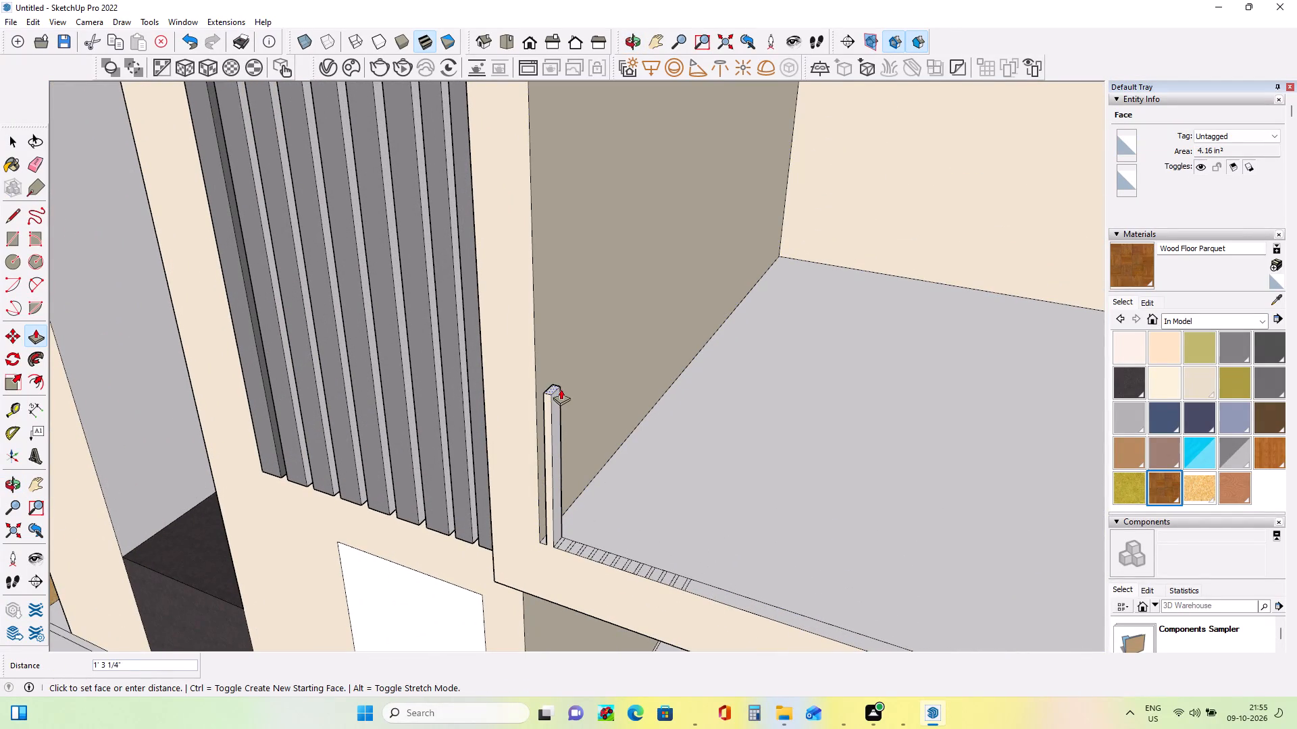
{"action": "left_click", "coordinate": [560, 385]}
Examine the new slat's height against the finished upper balcony railing and the rest of the facade.
{"action": "middle_click_drag", "start_coordinate": [594, 553], "coordinate": [670, 543]}
{"action": "scroll", "coordinate": [672, 543], "scroll_direction": "down", "scroll_amount": 8}
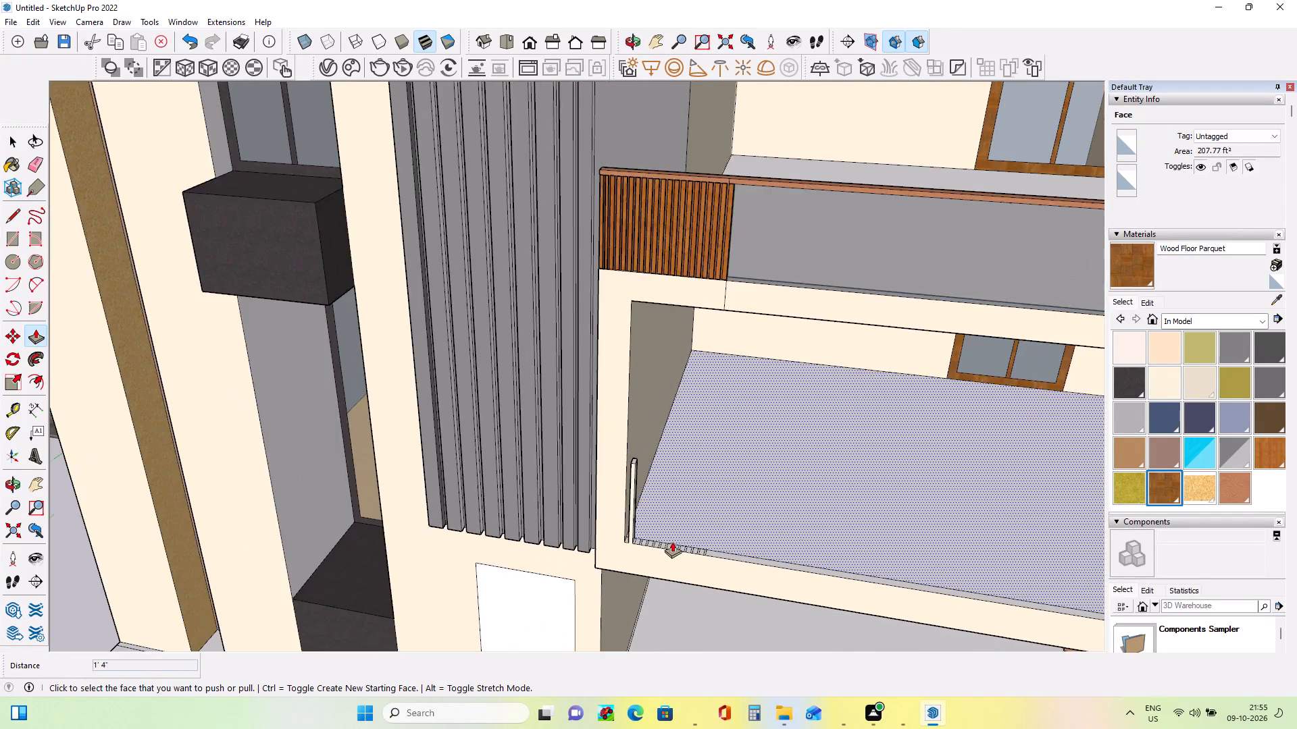
{"action": "scroll", "coordinate": [672, 541], "scroll_direction": "down", "scroll_amount": 2}
{"action": "middle_click_drag", "start_coordinate": [686, 578], "coordinate": [696, 523]}
{"action": "scroll", "coordinate": [697, 523], "scroll_direction": "down", "scroll_amount": 2}
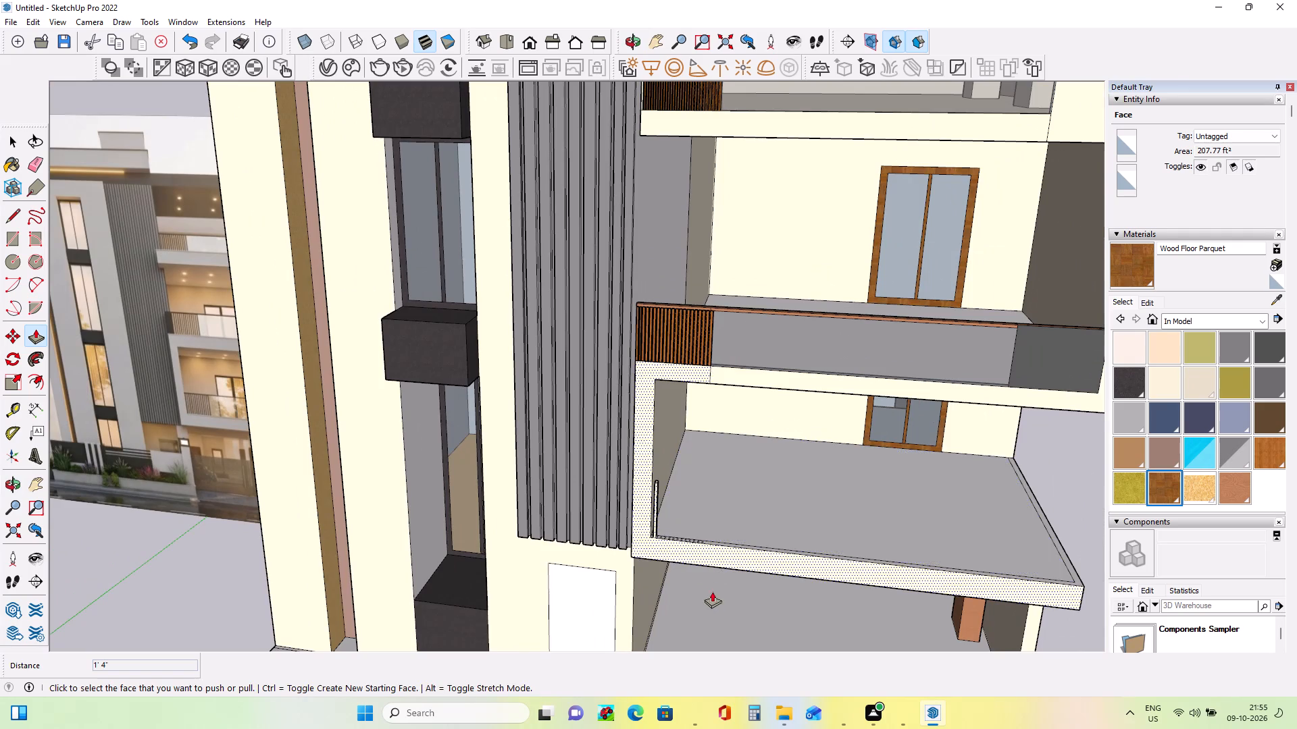
{"action": "middle_click_drag", "start_coordinate": [712, 591], "coordinate": [711, 577]}
Raise the next five wide floor-strip divisions 2' 7 3/16" to match the first slat, leaving the narrow gaps between them.
{"action": "scroll", "coordinate": [676, 533], "scroll_direction": "up", "scroll_amount": 6}
{"action": "middle_click_drag", "start_coordinate": [676, 533], "coordinate": [642, 614]}
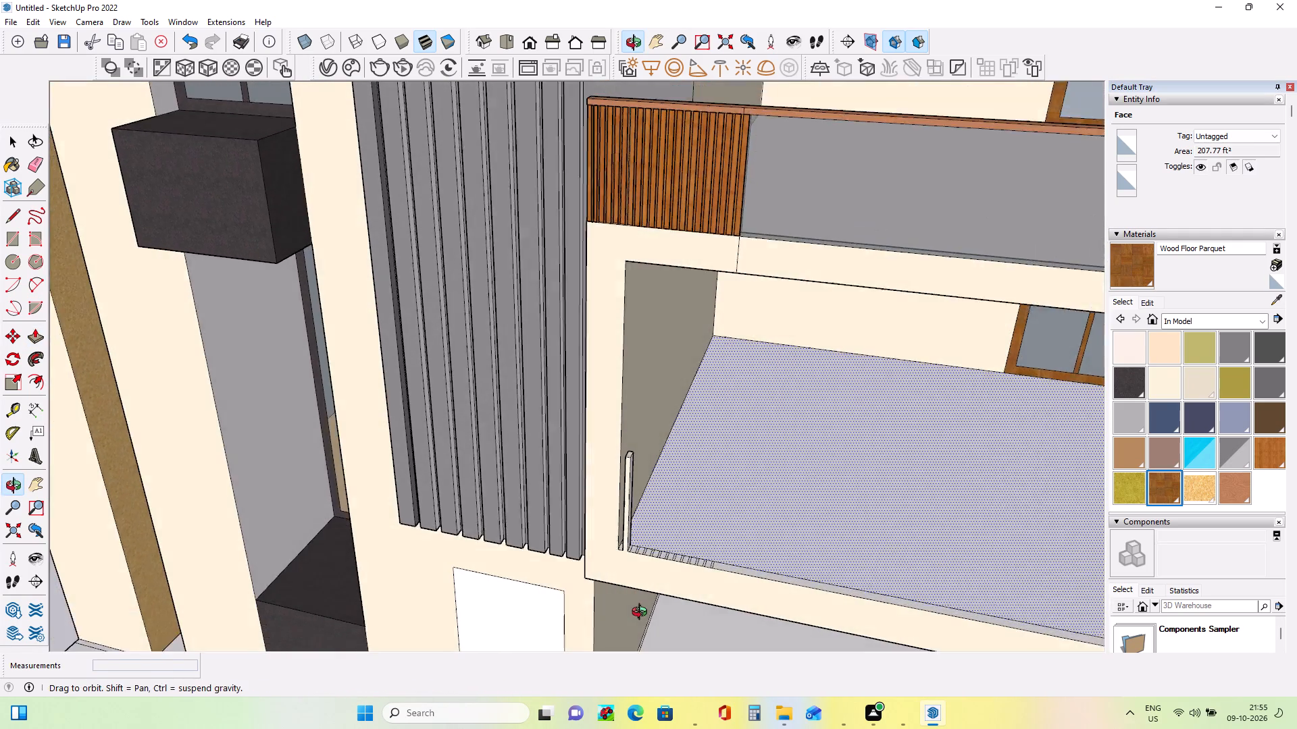
{"action": "middle_click_drag", "start_coordinate": [642, 614], "coordinate": [633, 628]}
{"action": "scroll", "coordinate": [628, 571], "scroll_direction": "up", "scroll_amount": 4}
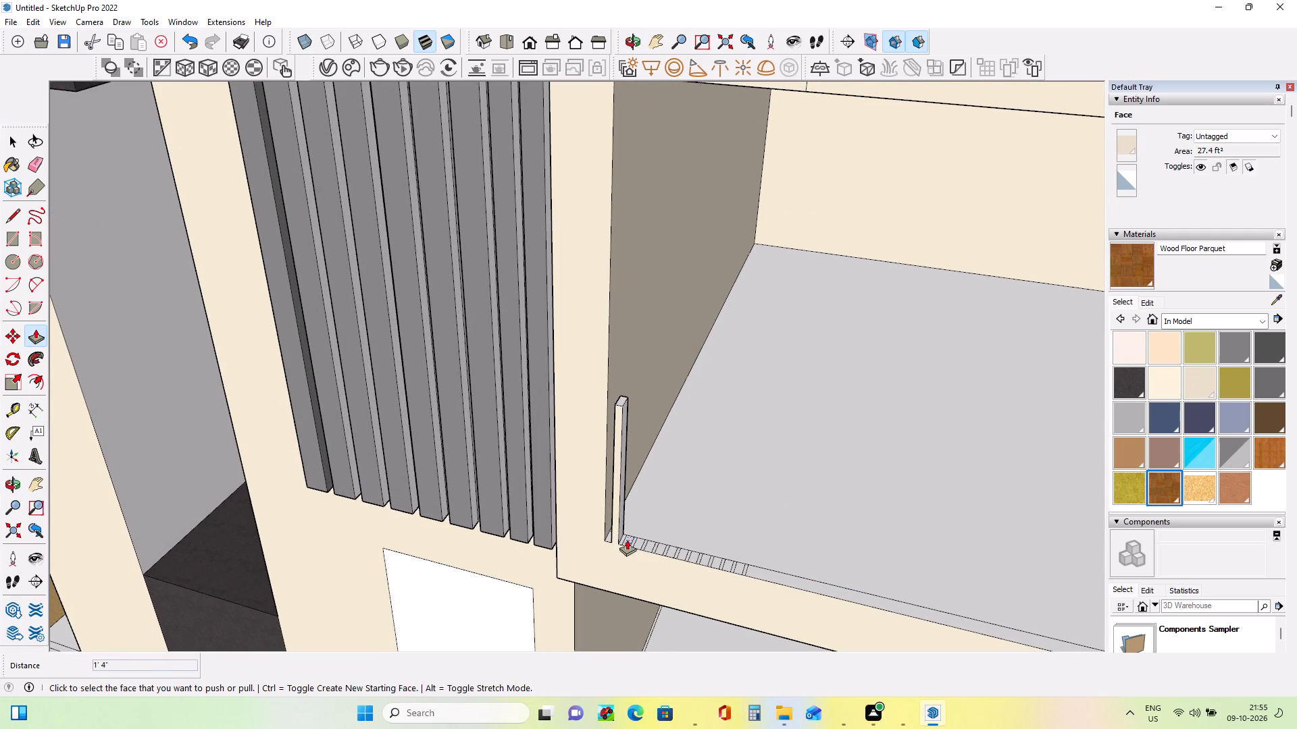
{"action": "left_click", "coordinate": [627, 539]}
{"action": "left_click", "coordinate": [613, 403]}
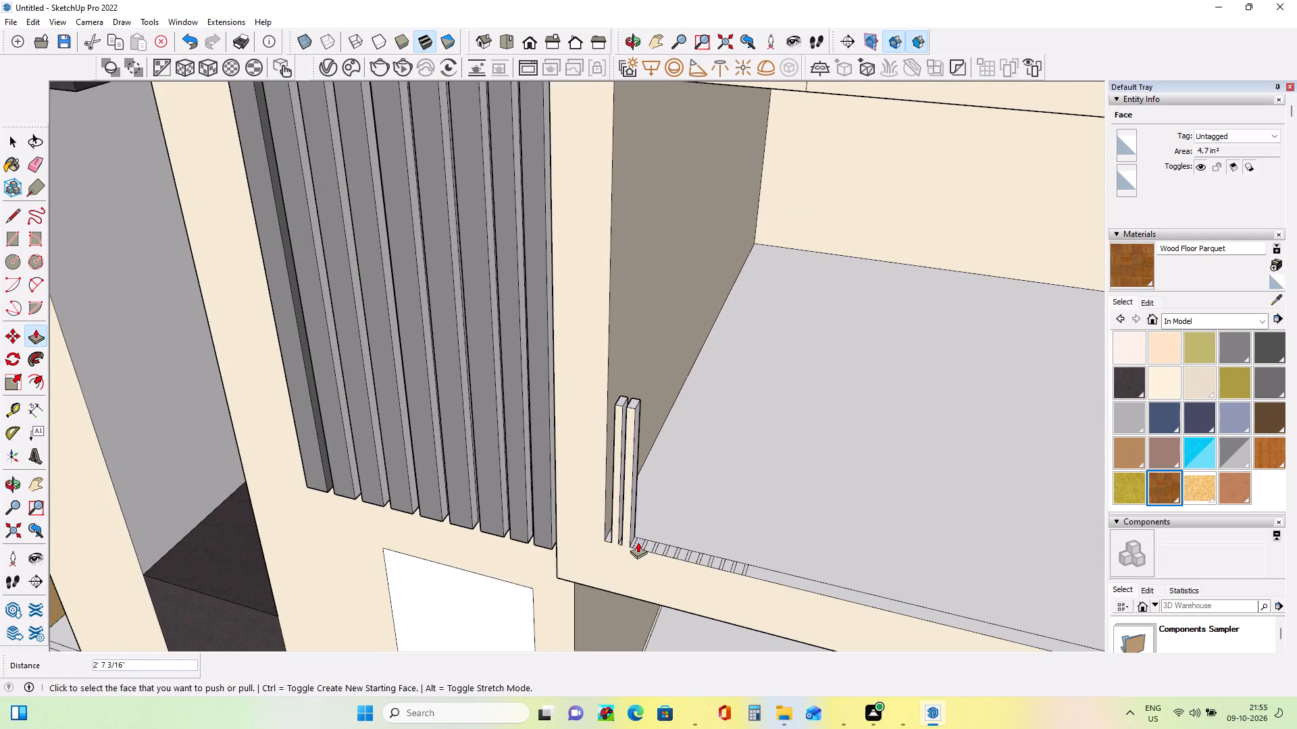
{"action": "left_click", "coordinate": [638, 543]}
{"action": "left_click", "coordinate": [628, 406]}
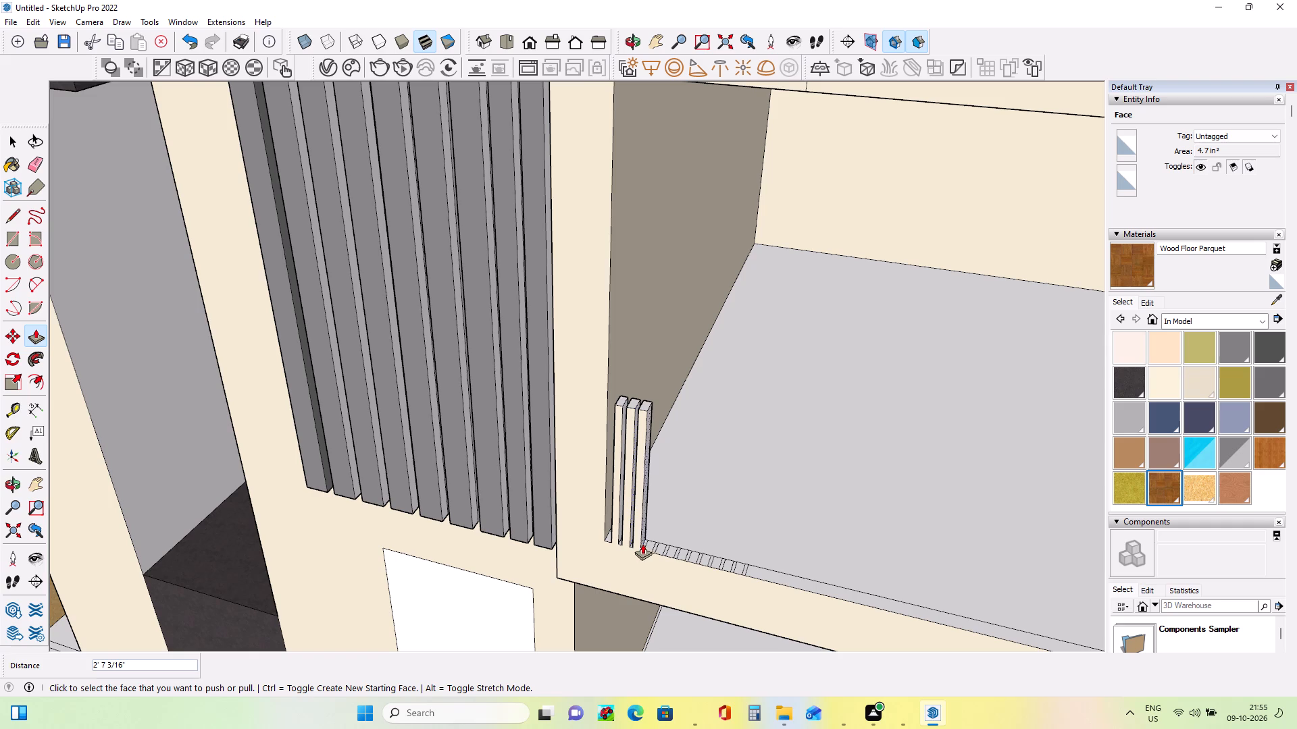
{"action": "left_click", "coordinate": [649, 547]}
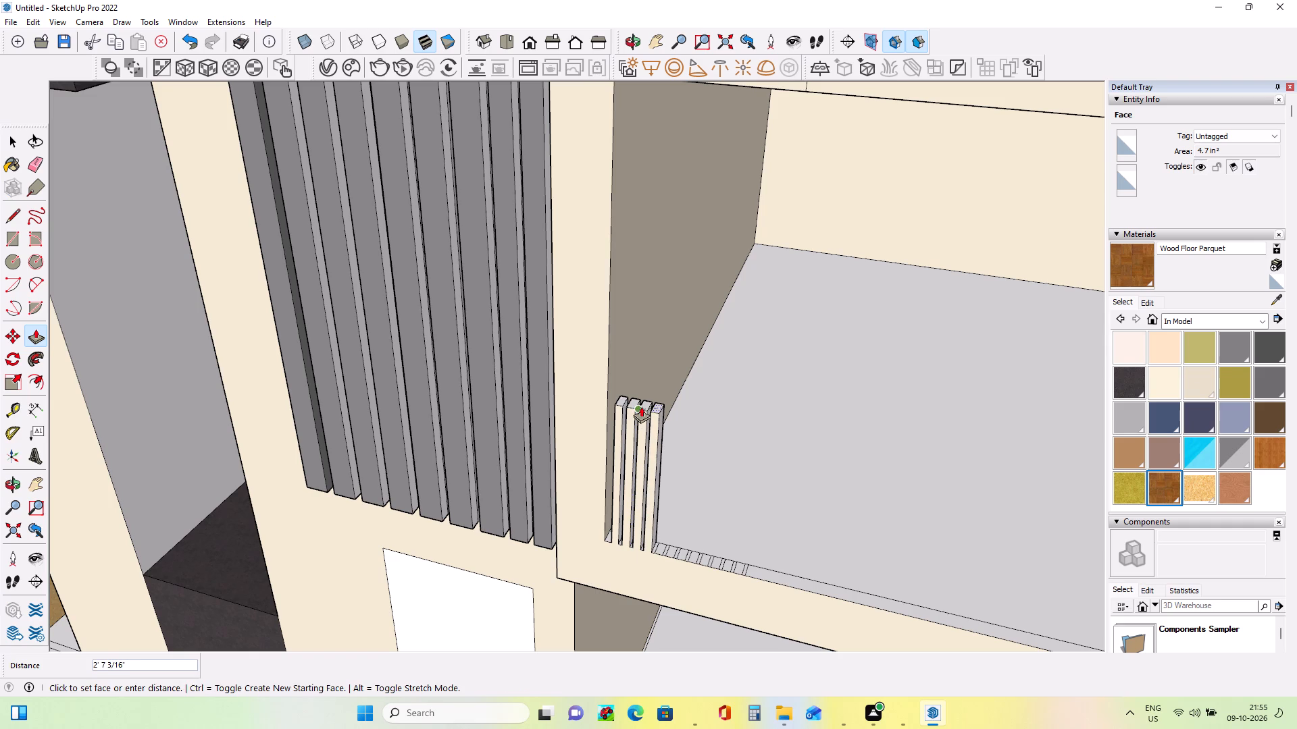
{"action": "left_click", "coordinate": [641, 406]}
{"action": "left_click", "coordinate": [660, 549]}
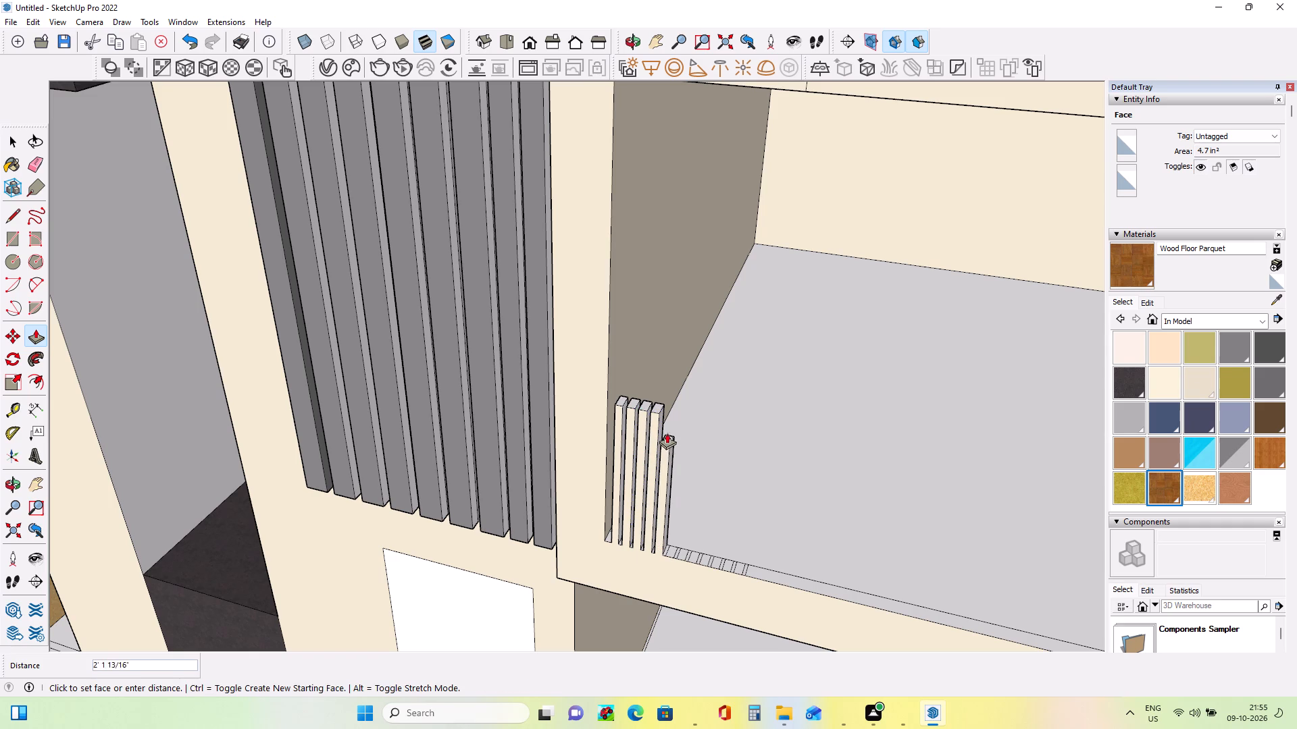
{"action": "left_click", "coordinate": [655, 410]}
{"action": "left_click", "coordinate": [671, 551]}
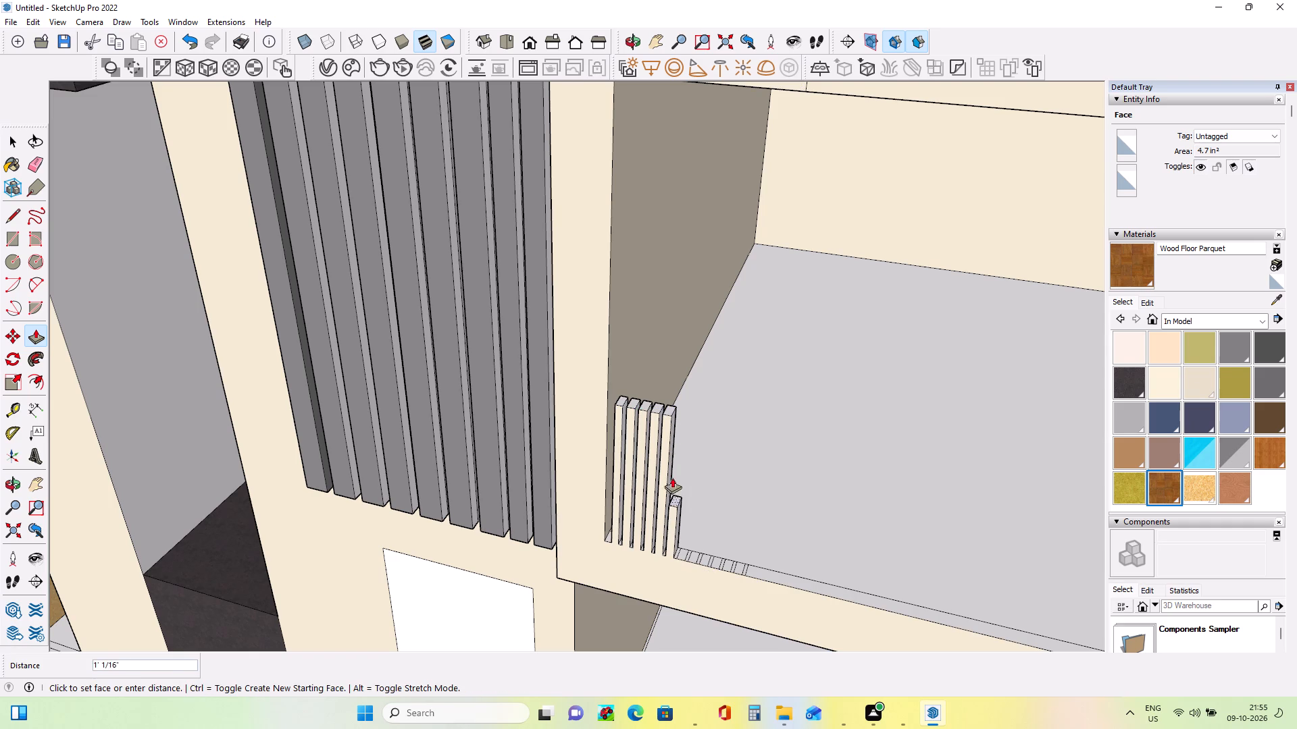
{"action": "left_click", "coordinate": [665, 415]}
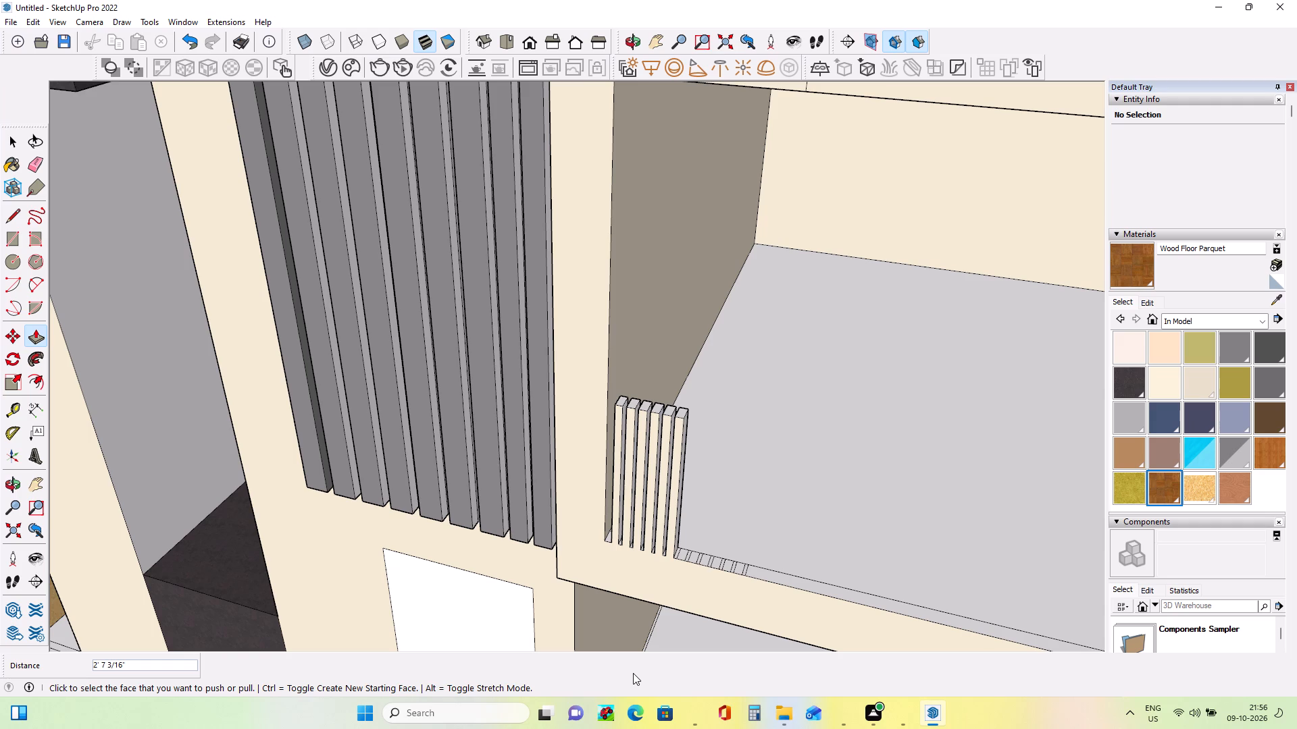
Raise the next six wide floor-strip divisions to the 2' 7 3/16" slat height, keeping the narrow gaps between them.
{"action": "left_click", "coordinate": [683, 557]}
{"action": "left_click", "coordinate": [653, 409]}
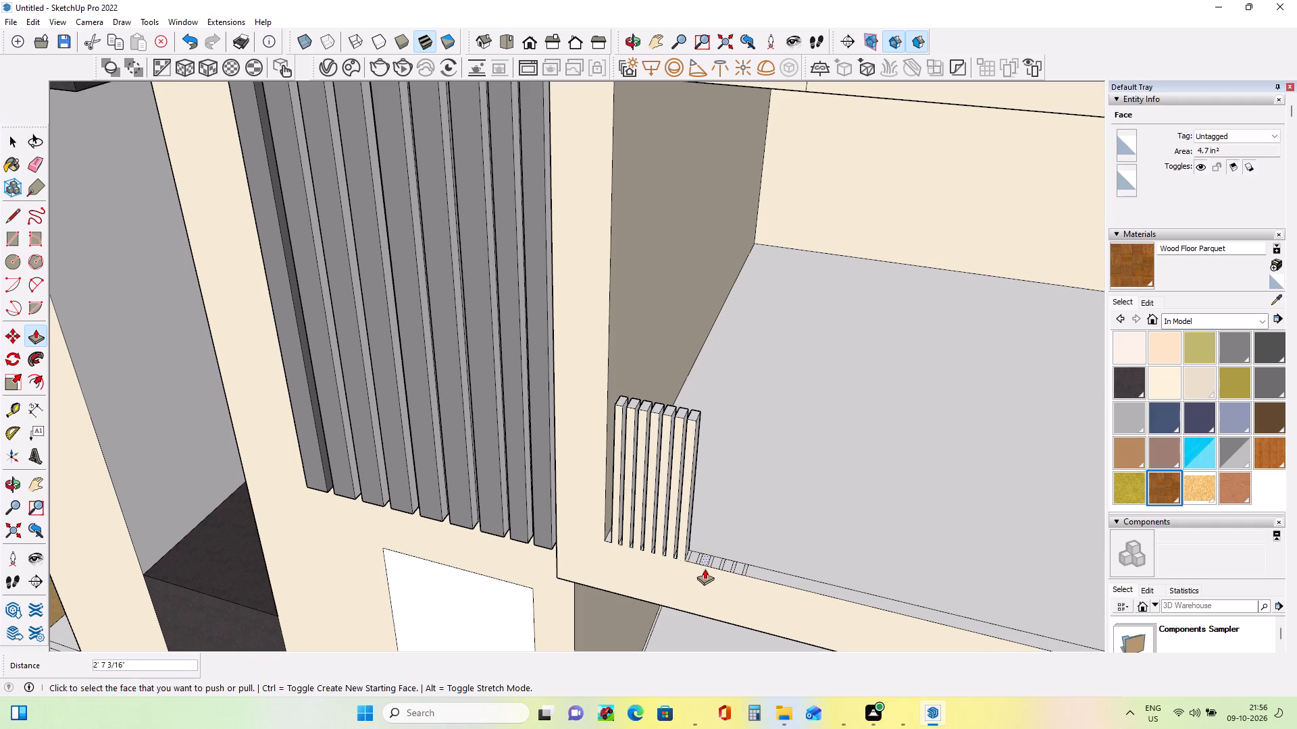
{"action": "left_click", "coordinate": [694, 555]}
{"action": "left_click", "coordinate": [669, 408]}
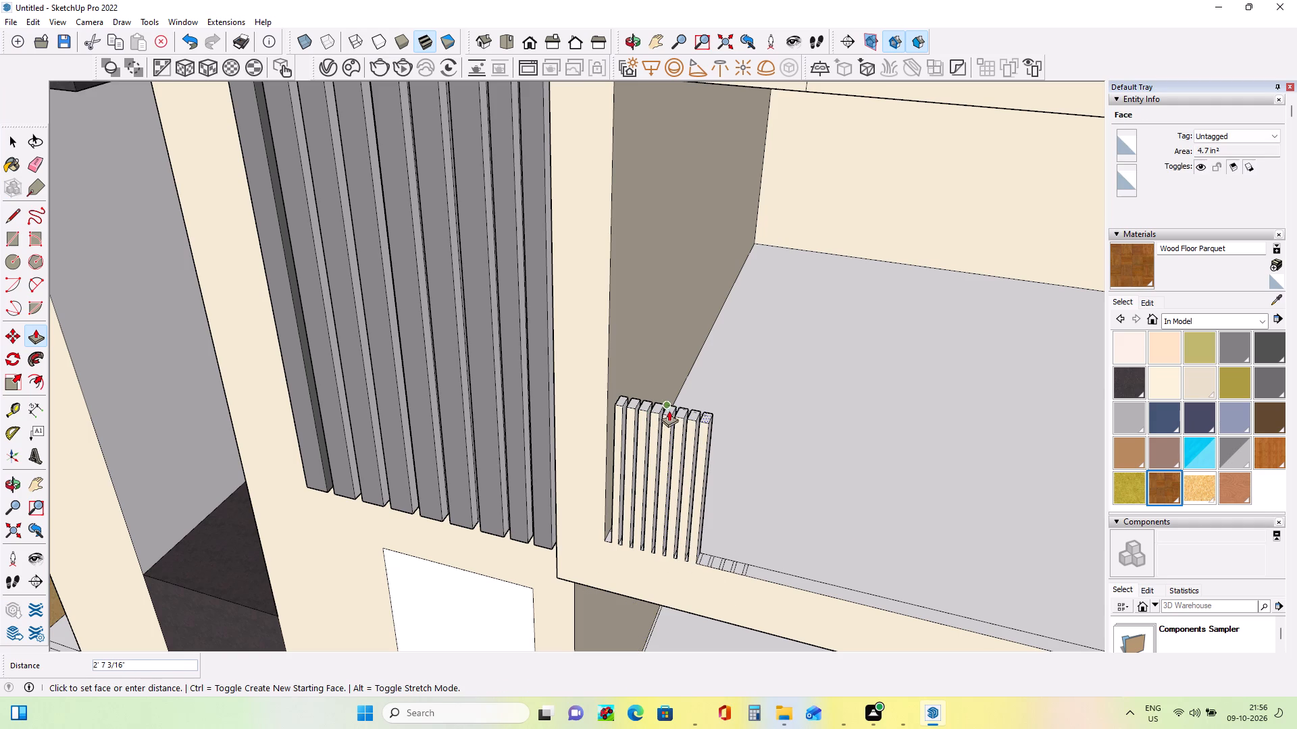
{"action": "left_click", "coordinate": [704, 559]}
{"action": "left_click", "coordinate": [676, 406]}
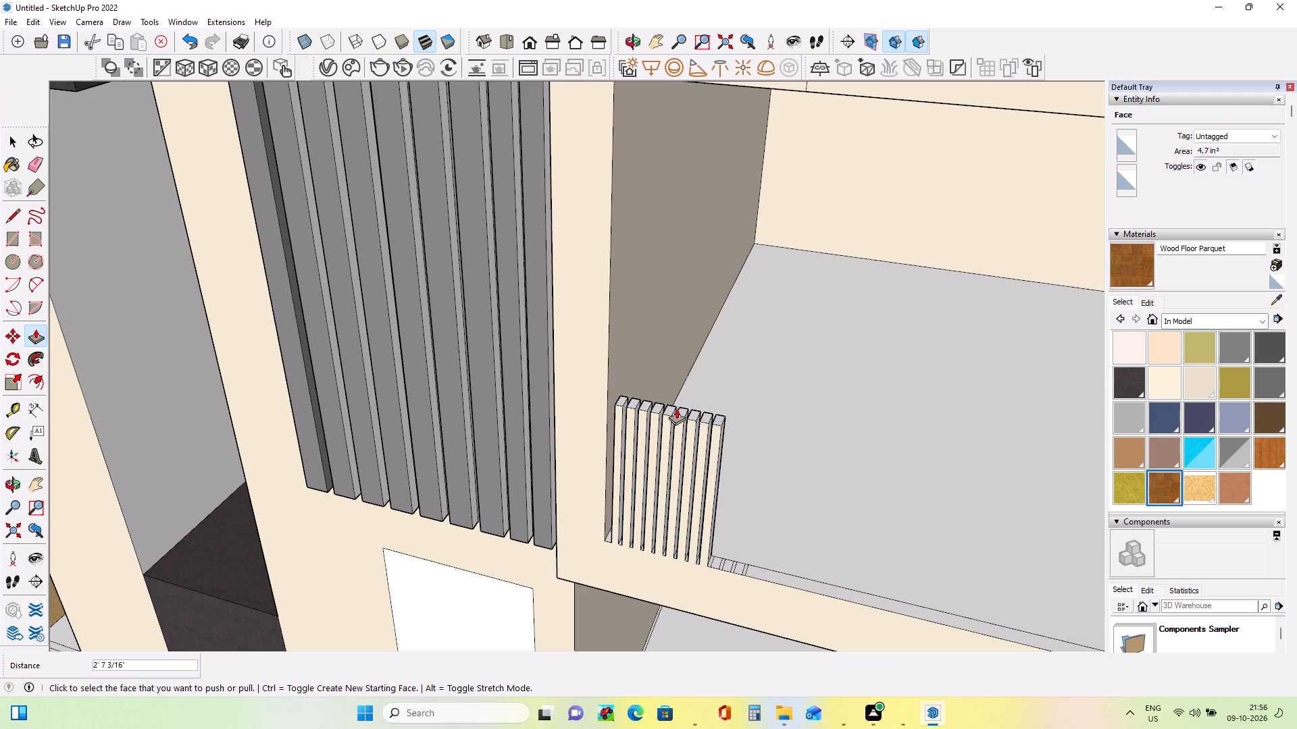
{"action": "left_click", "coordinate": [713, 565]}
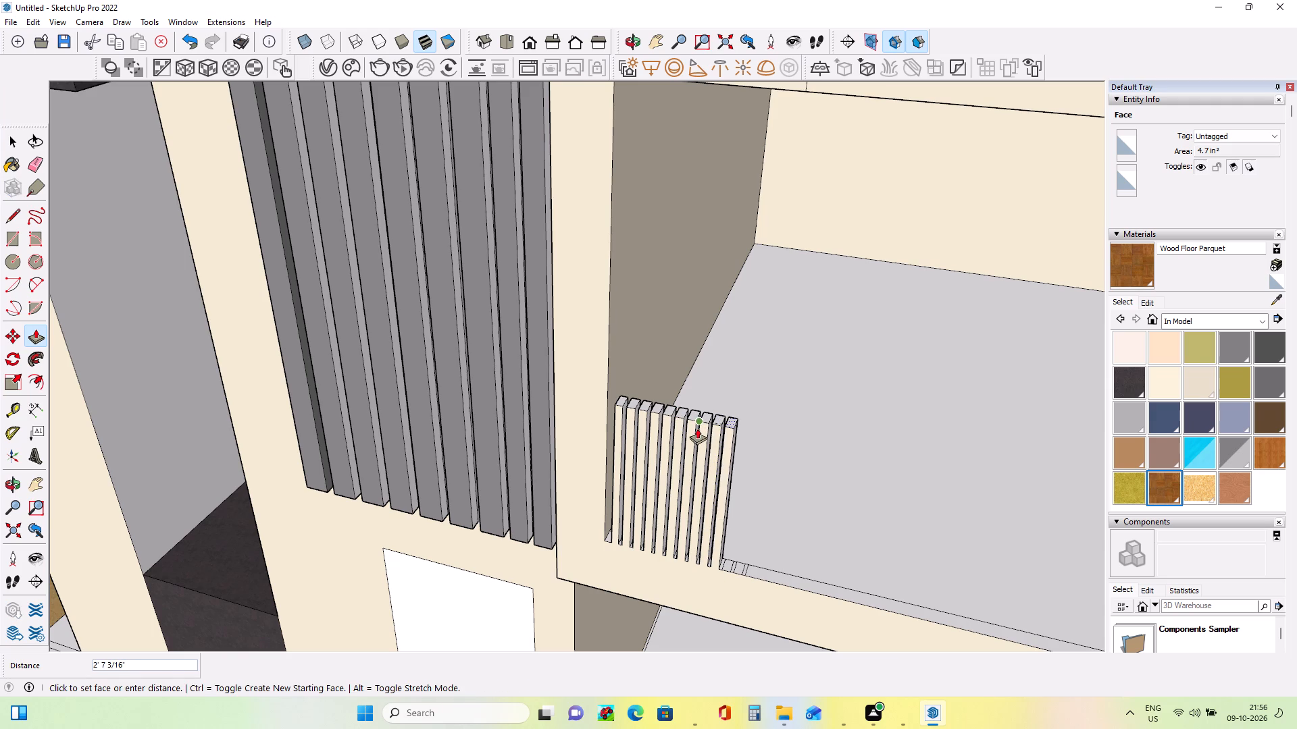
{"action": "left_click", "coordinate": [697, 428]}
{"action": "left_click", "coordinate": [725, 566]}
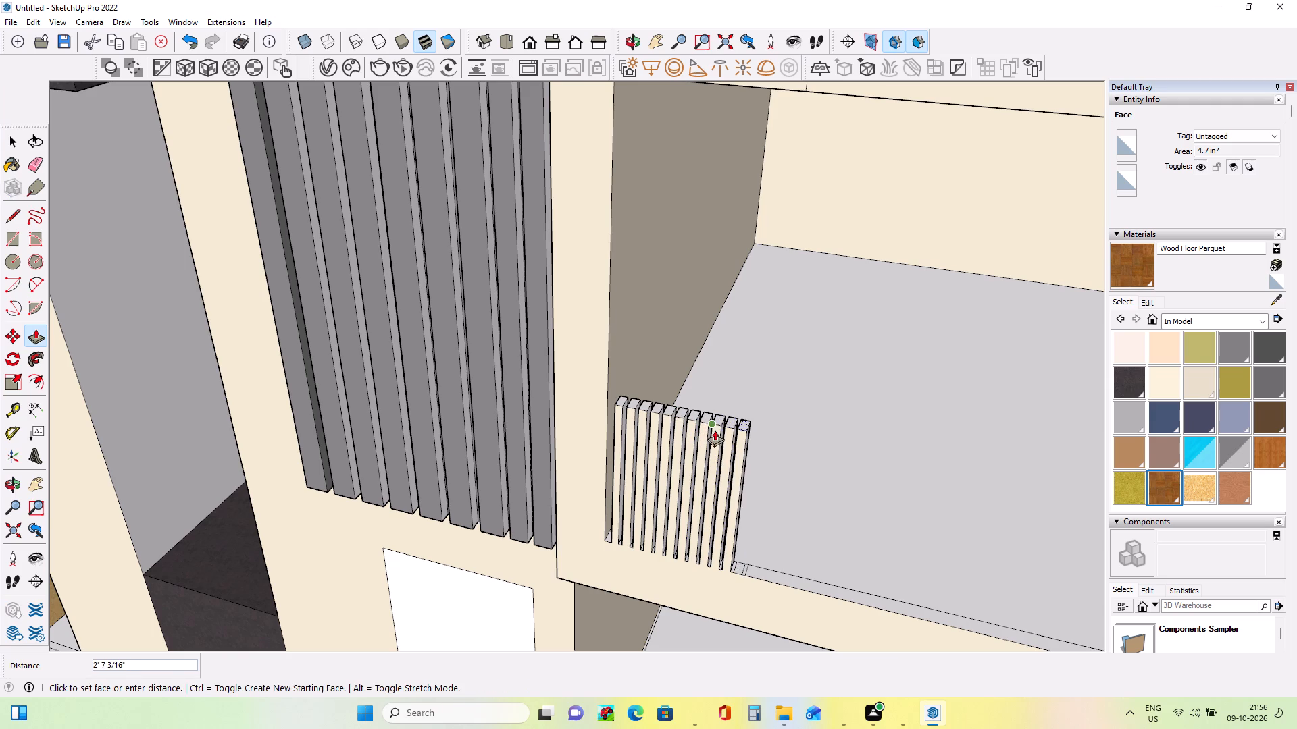
{"action": "left_click", "coordinate": [714, 427]}
{"action": "left_click", "coordinate": [736, 565]}
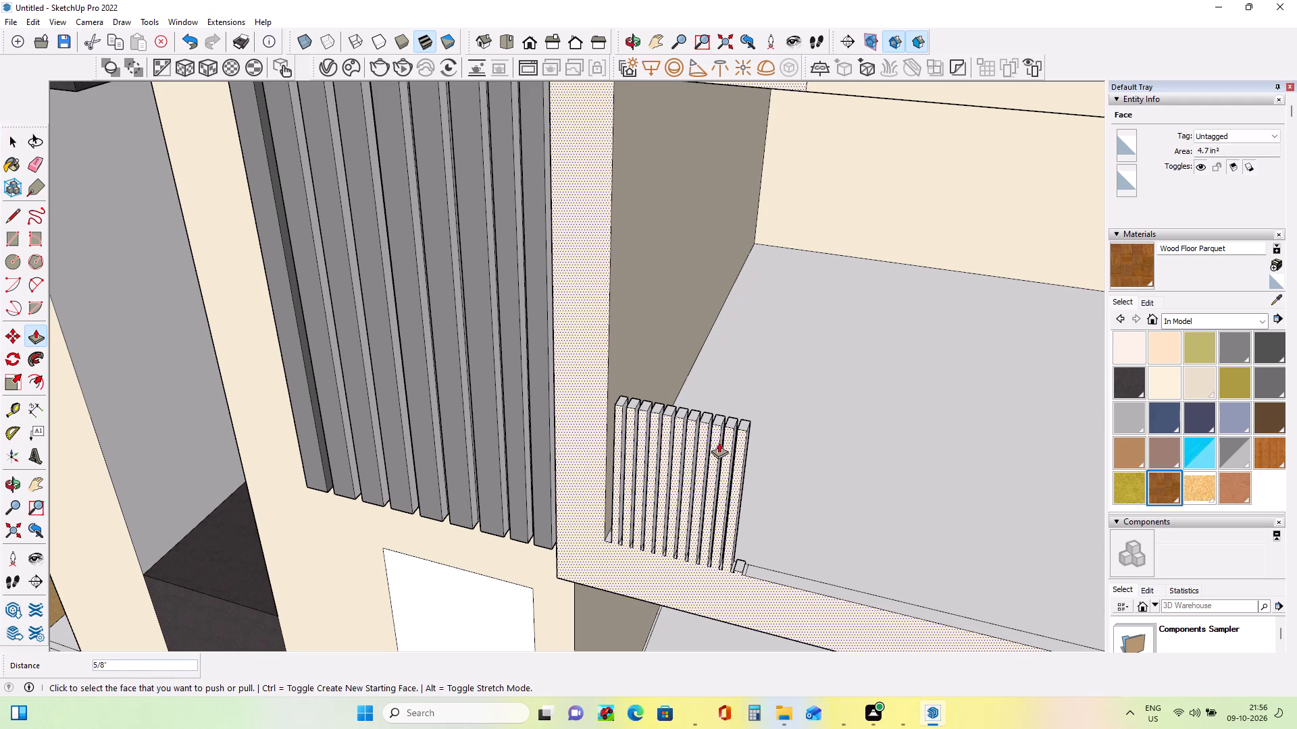
{"action": "left_click", "coordinate": [739, 566]}
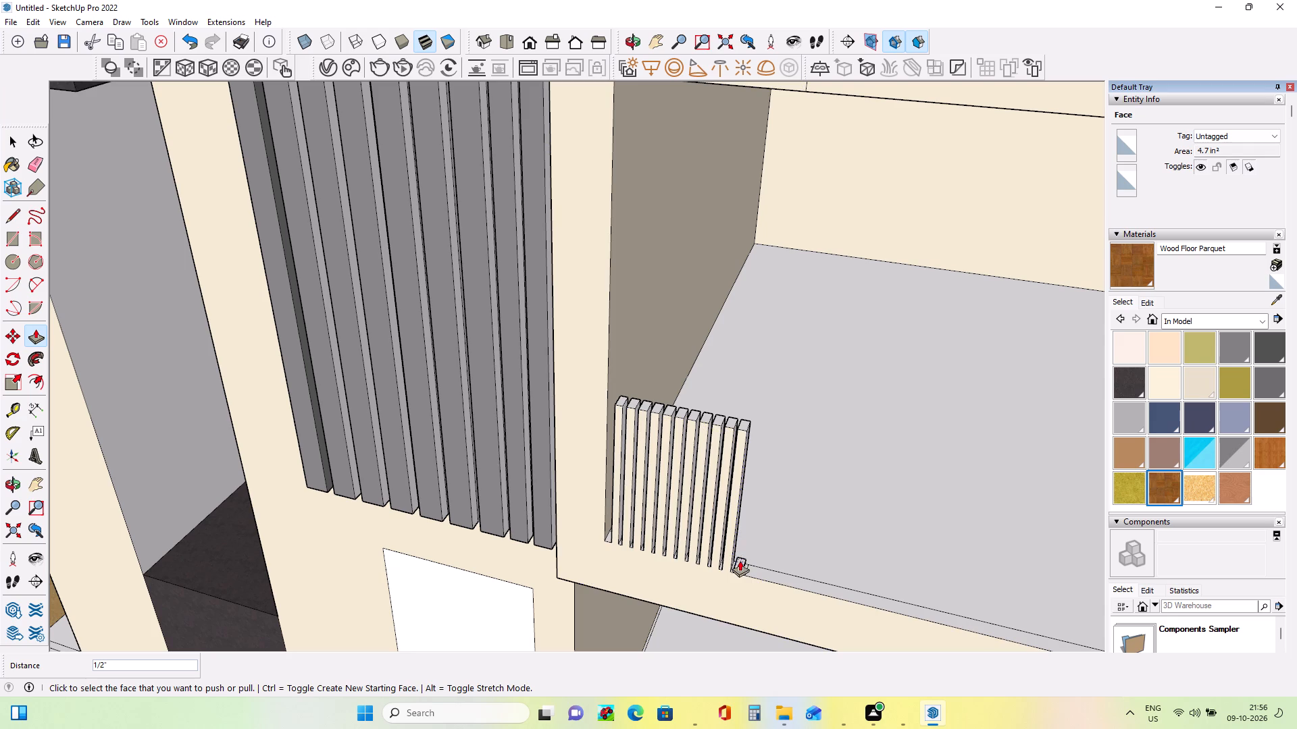
{"action": "left_click", "coordinate": [740, 562]}
{"action": "left_click", "coordinate": [725, 421]}
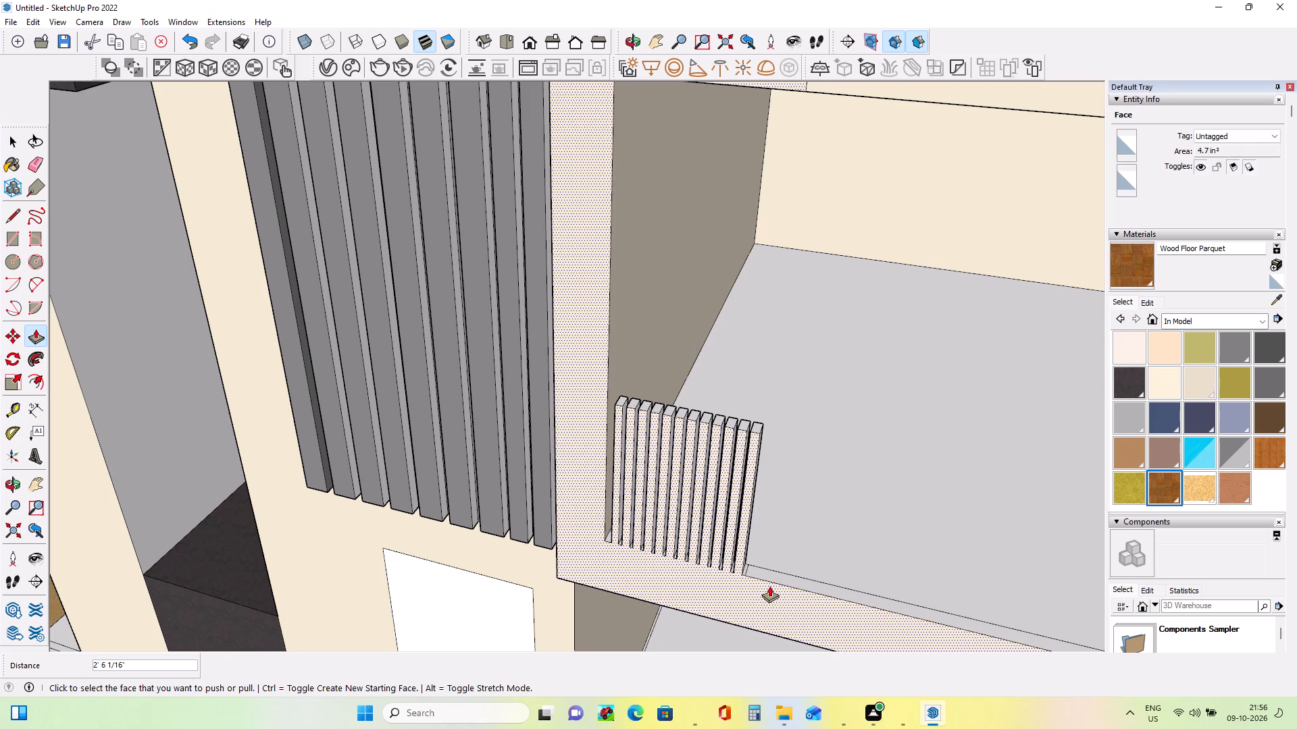
Examine the lower balcony's row of slats against the finished upper railing and the surrounding facade.
{"action": "middle_click_drag", "start_coordinate": [769, 586], "coordinate": [783, 599]}
{"action": "scroll", "coordinate": [717, 555], "scroll_direction": "down", "scroll_amount": 8}
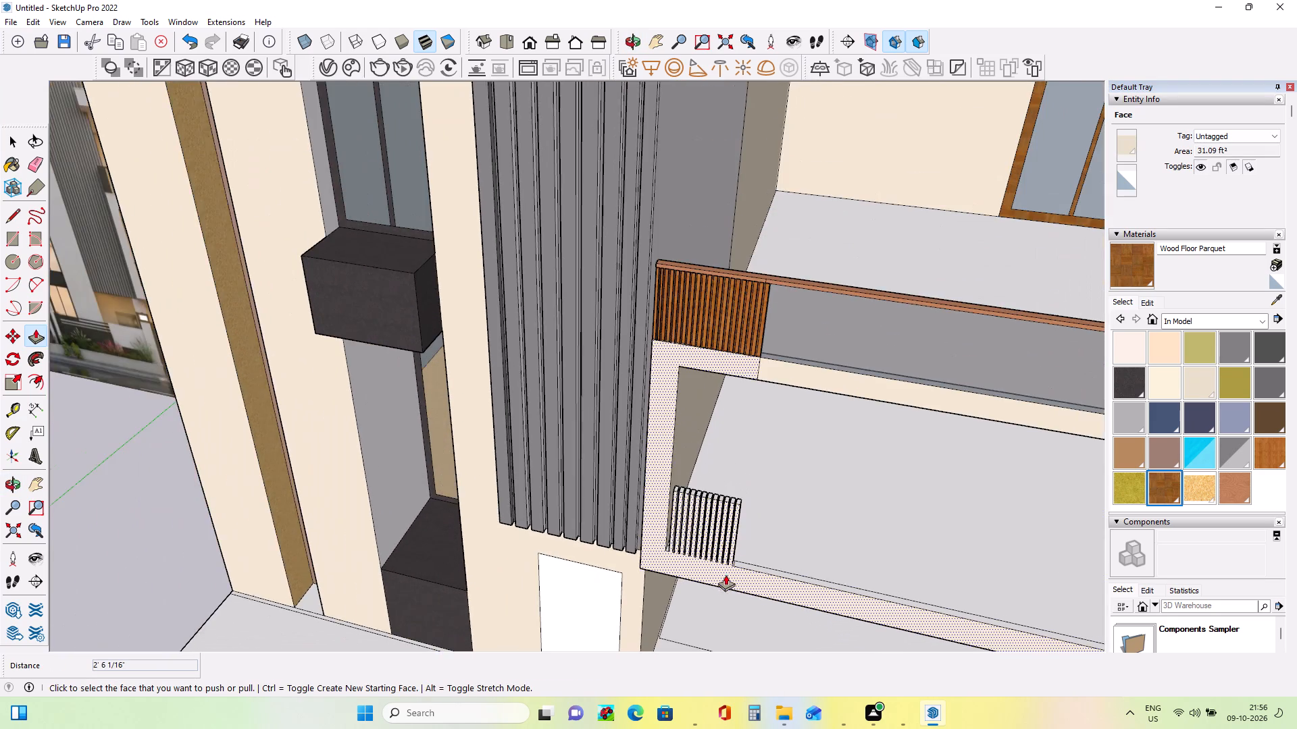
{"action": "scroll", "coordinate": [726, 574], "scroll_direction": "down", "scroll_amount": 1}
{"action": "middle_click_drag", "start_coordinate": [755, 589], "coordinate": [810, 475]}
{"action": "middle_click_drag", "start_coordinate": [792, 534], "coordinate": [792, 477]}
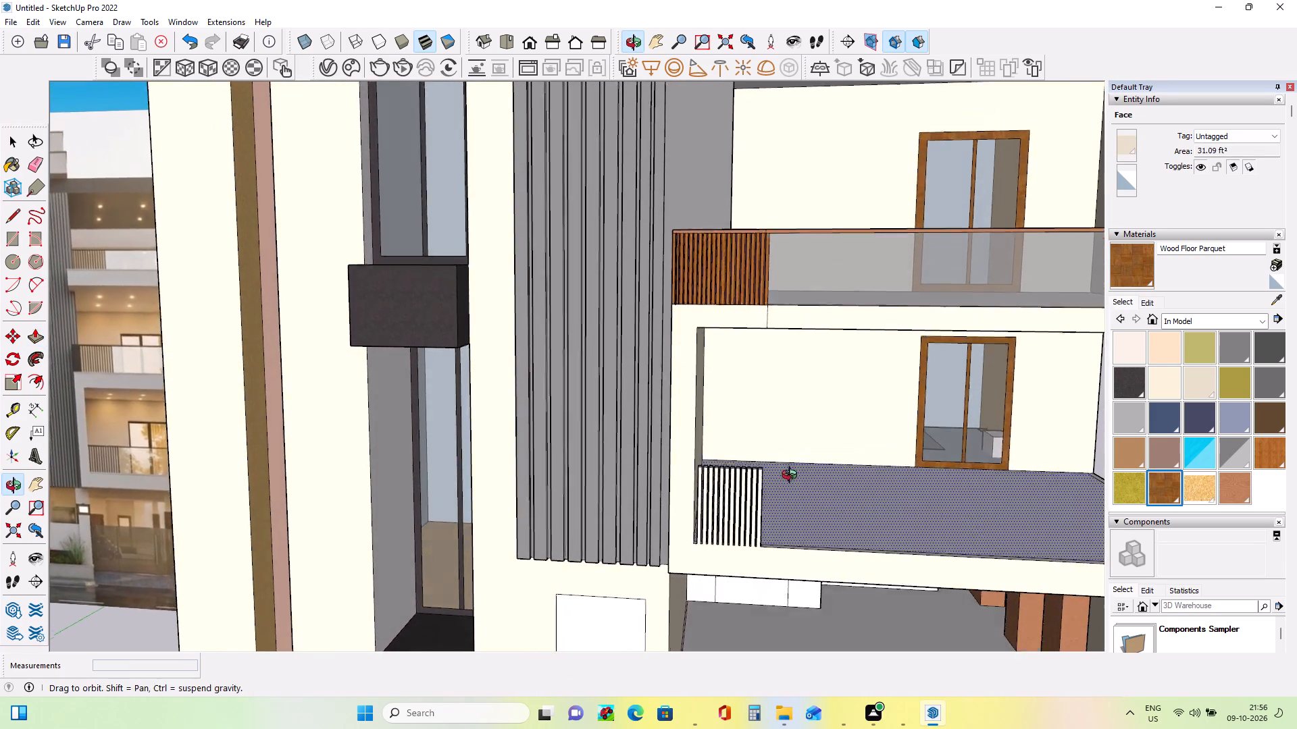
{"action": "middle_click_drag", "start_coordinate": [792, 477], "coordinate": [782, 444]}
{"action": "middle_click", "coordinate": [782, 442]}
{"action": "middle_click_drag", "start_coordinate": [777, 557], "coordinate": [601, 659]}
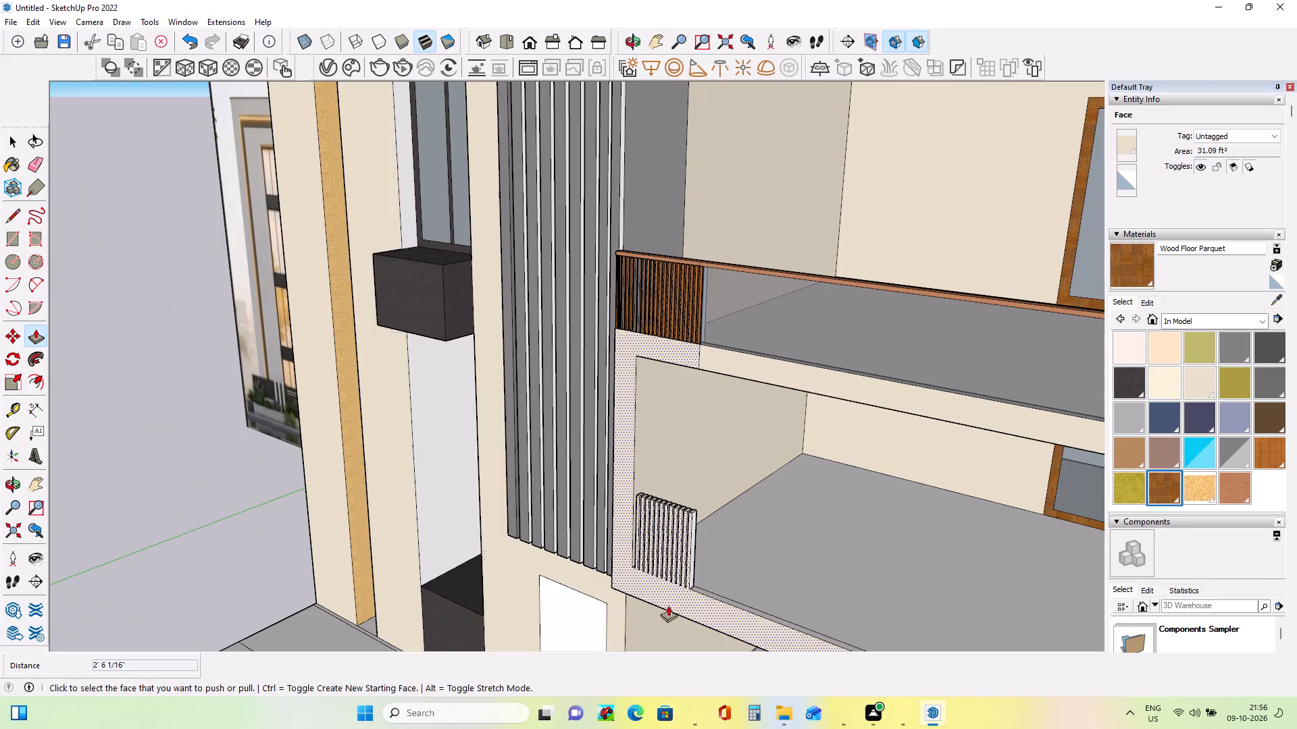
{"action": "middle_click_drag", "start_coordinate": [691, 585], "coordinate": [984, 558]}
{"action": "middle_click_drag", "start_coordinate": [880, 638], "coordinate": [775, 629]}
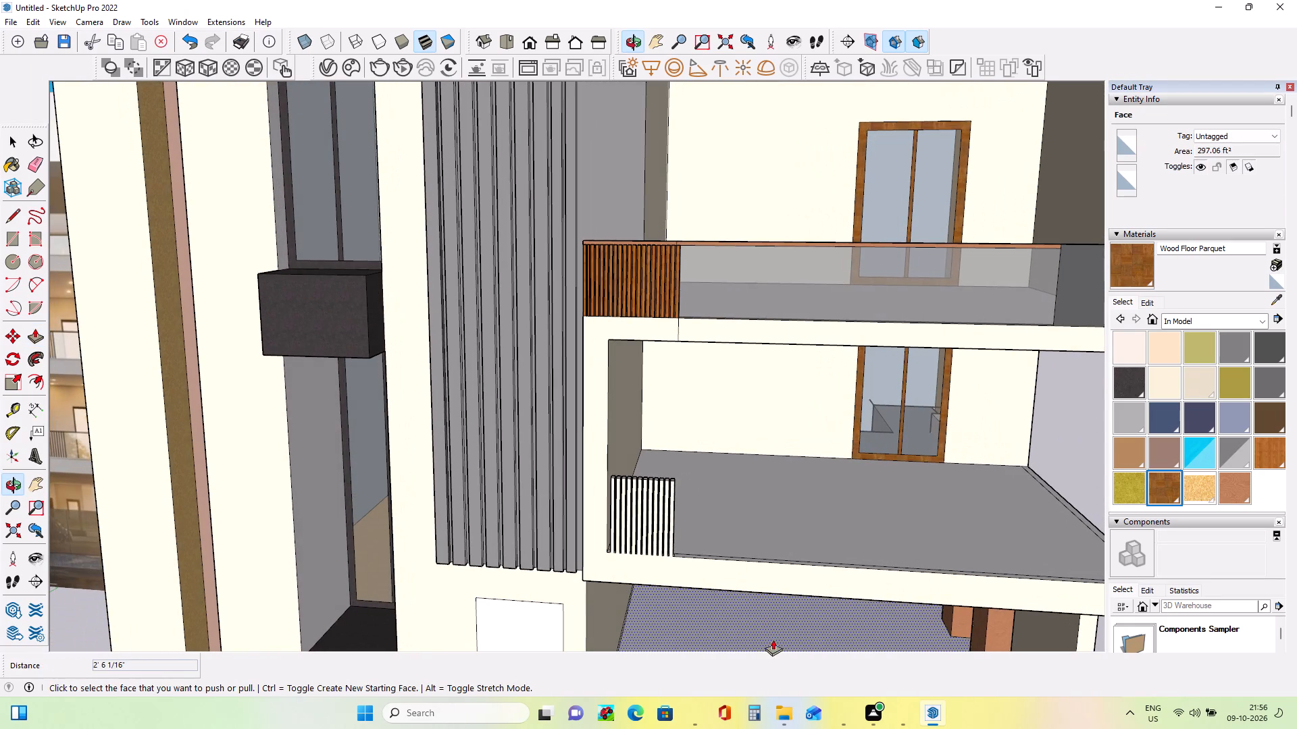
{"action": "scroll", "coordinate": [701, 538], "scroll_direction": "up", "scroll_amount": 4}
{"action": "middle_click_drag", "start_coordinate": [702, 539], "coordinate": [680, 612]}
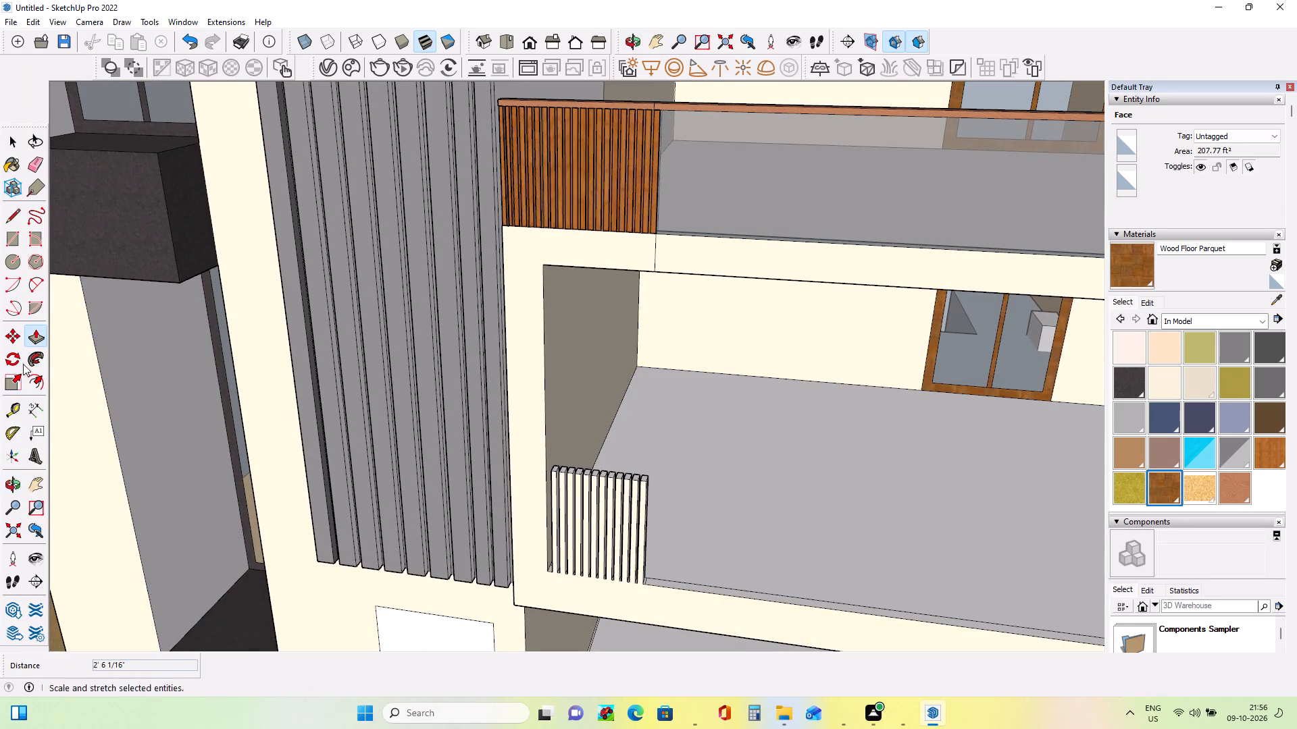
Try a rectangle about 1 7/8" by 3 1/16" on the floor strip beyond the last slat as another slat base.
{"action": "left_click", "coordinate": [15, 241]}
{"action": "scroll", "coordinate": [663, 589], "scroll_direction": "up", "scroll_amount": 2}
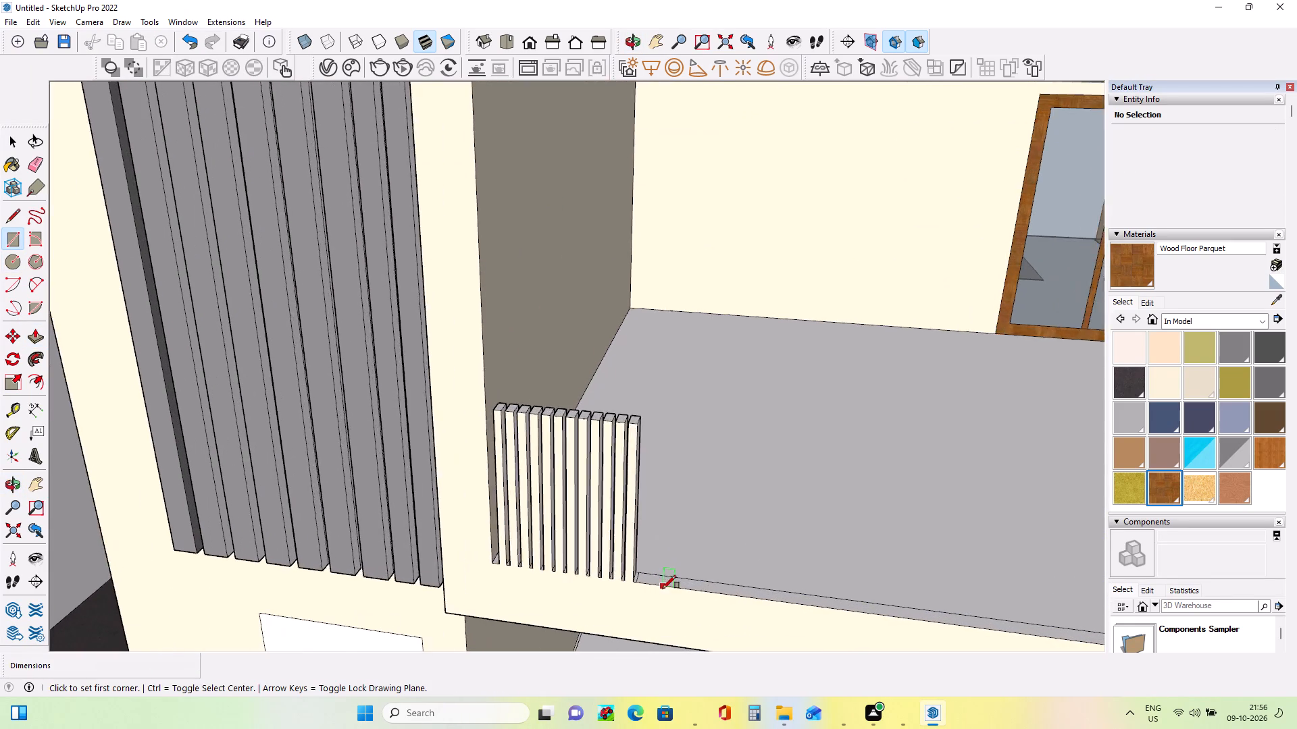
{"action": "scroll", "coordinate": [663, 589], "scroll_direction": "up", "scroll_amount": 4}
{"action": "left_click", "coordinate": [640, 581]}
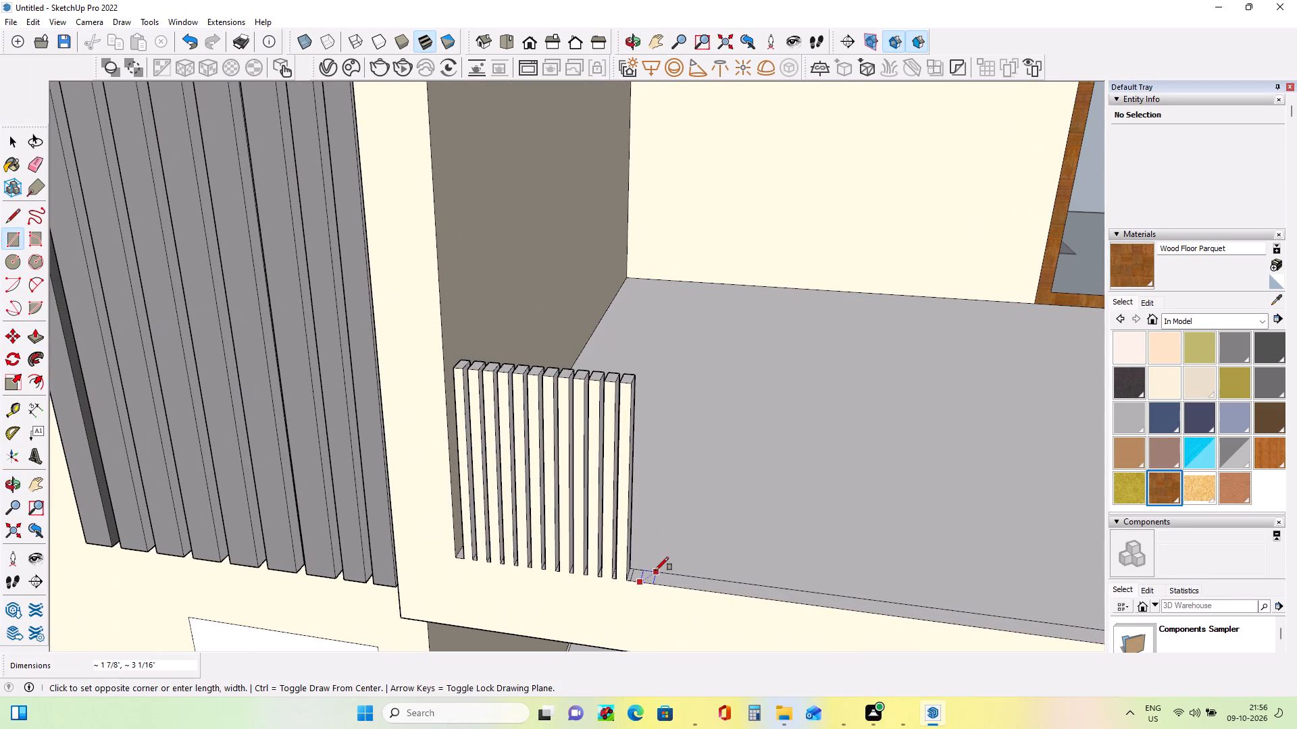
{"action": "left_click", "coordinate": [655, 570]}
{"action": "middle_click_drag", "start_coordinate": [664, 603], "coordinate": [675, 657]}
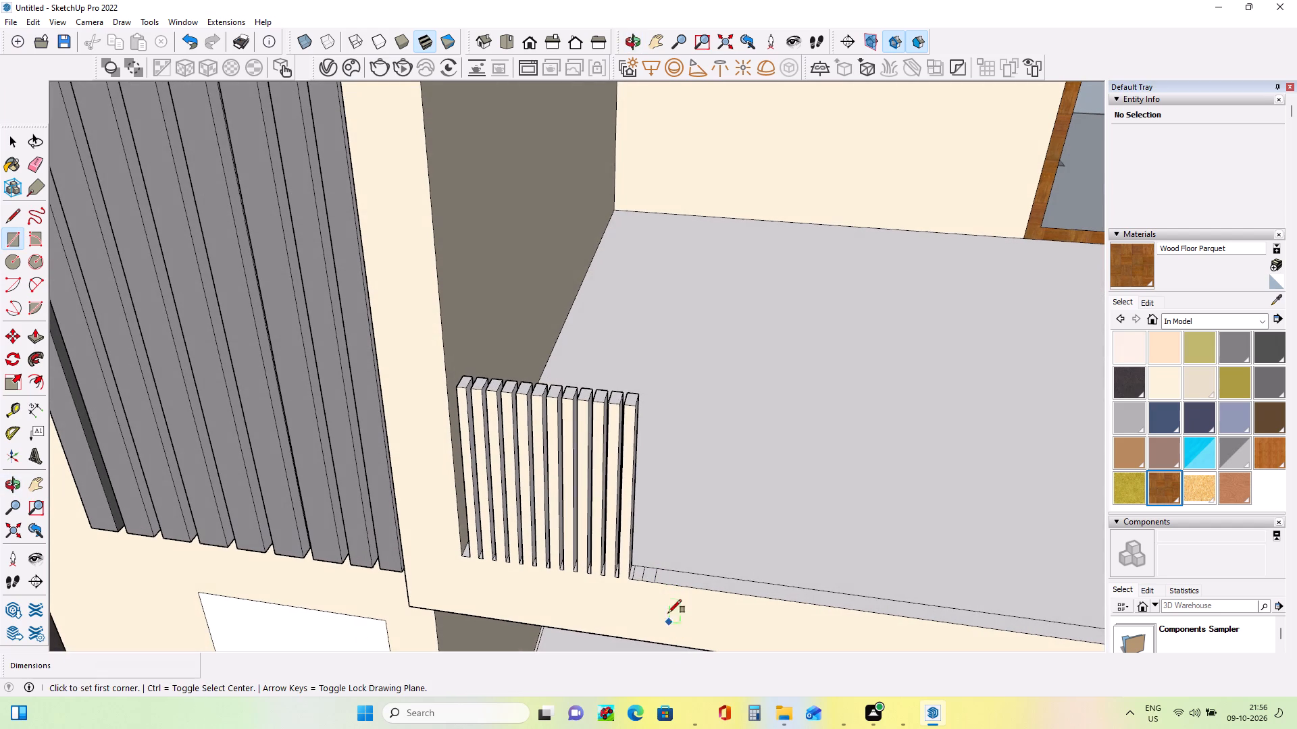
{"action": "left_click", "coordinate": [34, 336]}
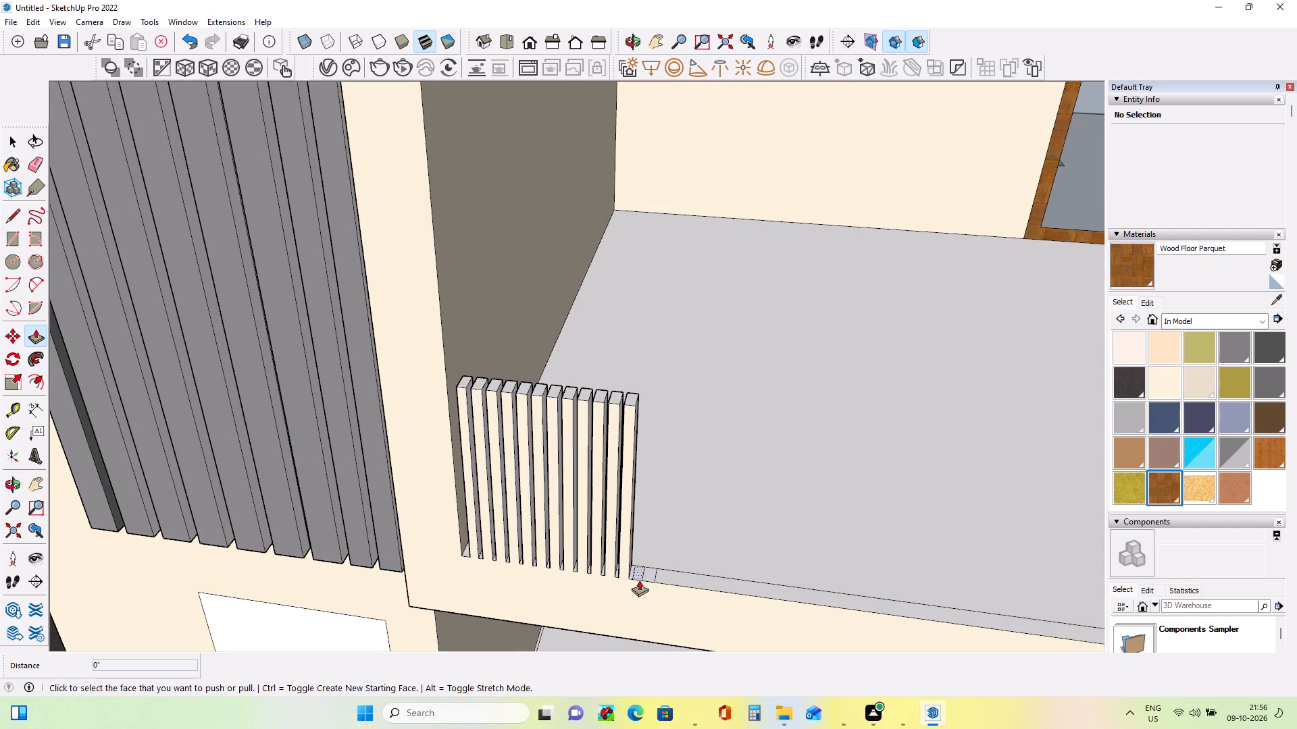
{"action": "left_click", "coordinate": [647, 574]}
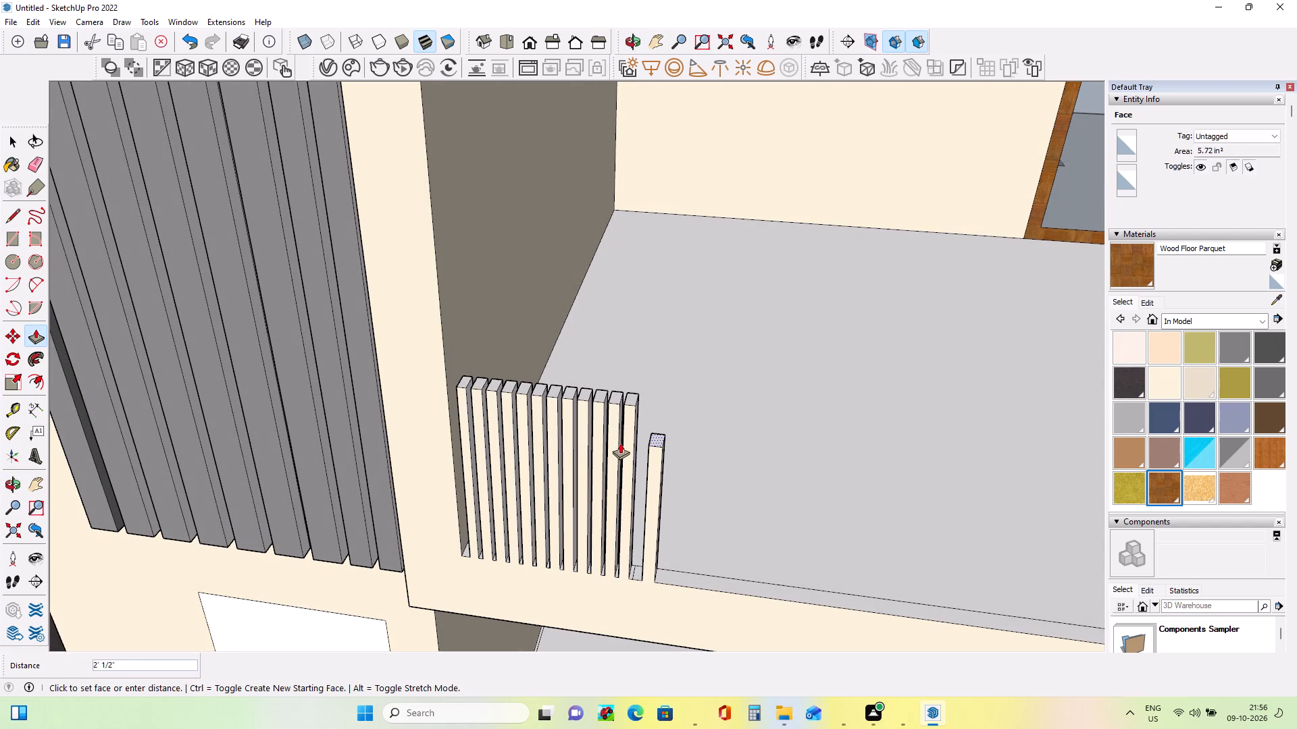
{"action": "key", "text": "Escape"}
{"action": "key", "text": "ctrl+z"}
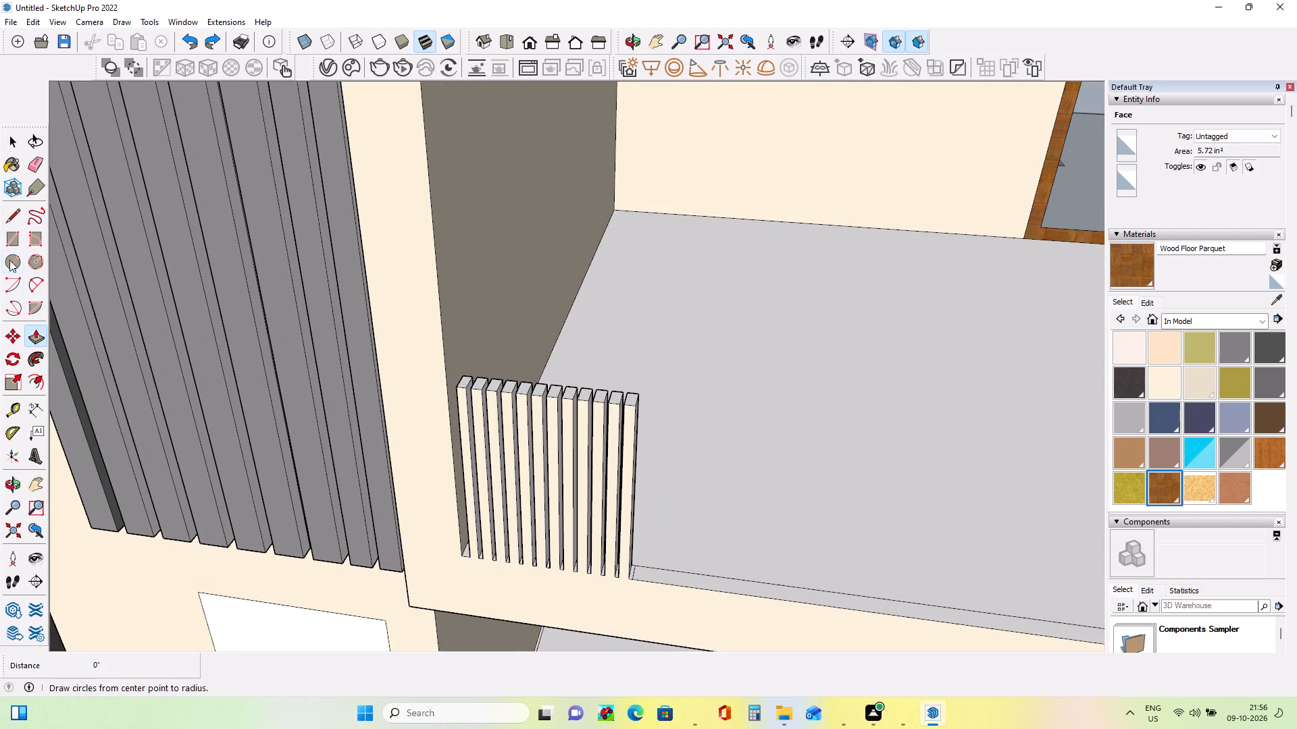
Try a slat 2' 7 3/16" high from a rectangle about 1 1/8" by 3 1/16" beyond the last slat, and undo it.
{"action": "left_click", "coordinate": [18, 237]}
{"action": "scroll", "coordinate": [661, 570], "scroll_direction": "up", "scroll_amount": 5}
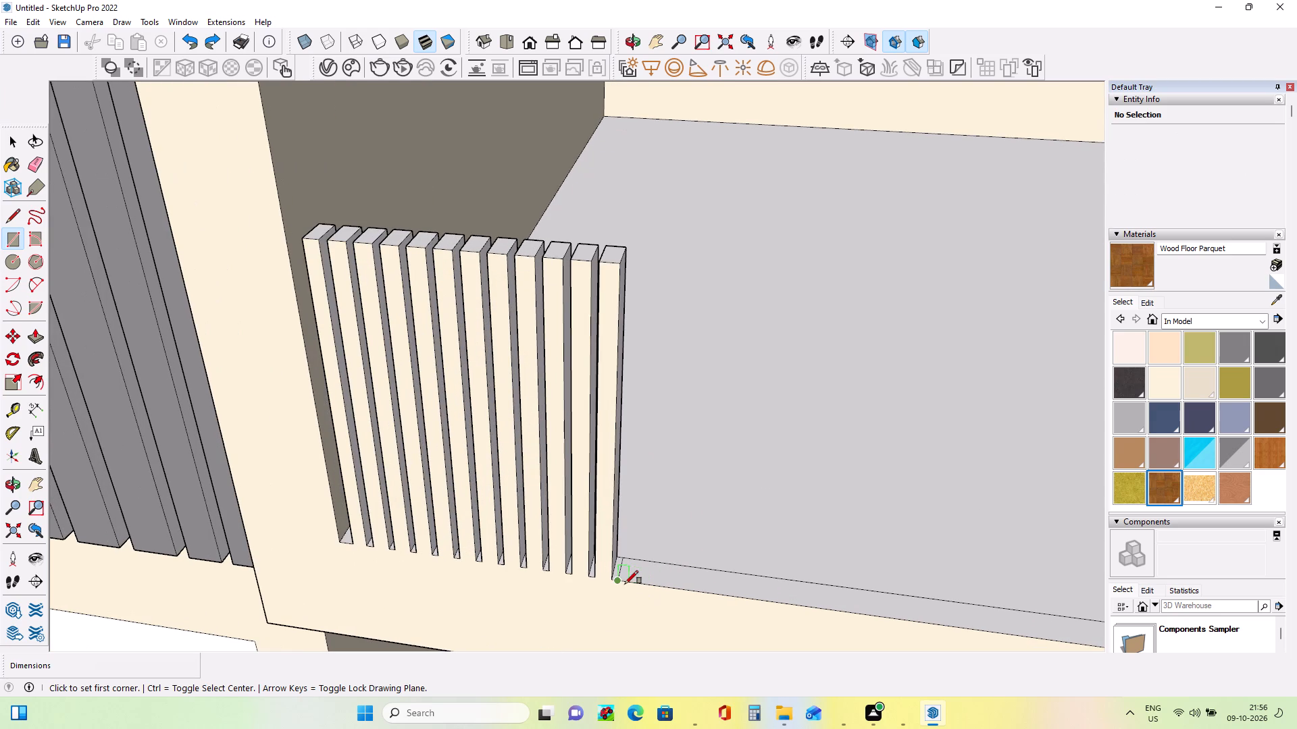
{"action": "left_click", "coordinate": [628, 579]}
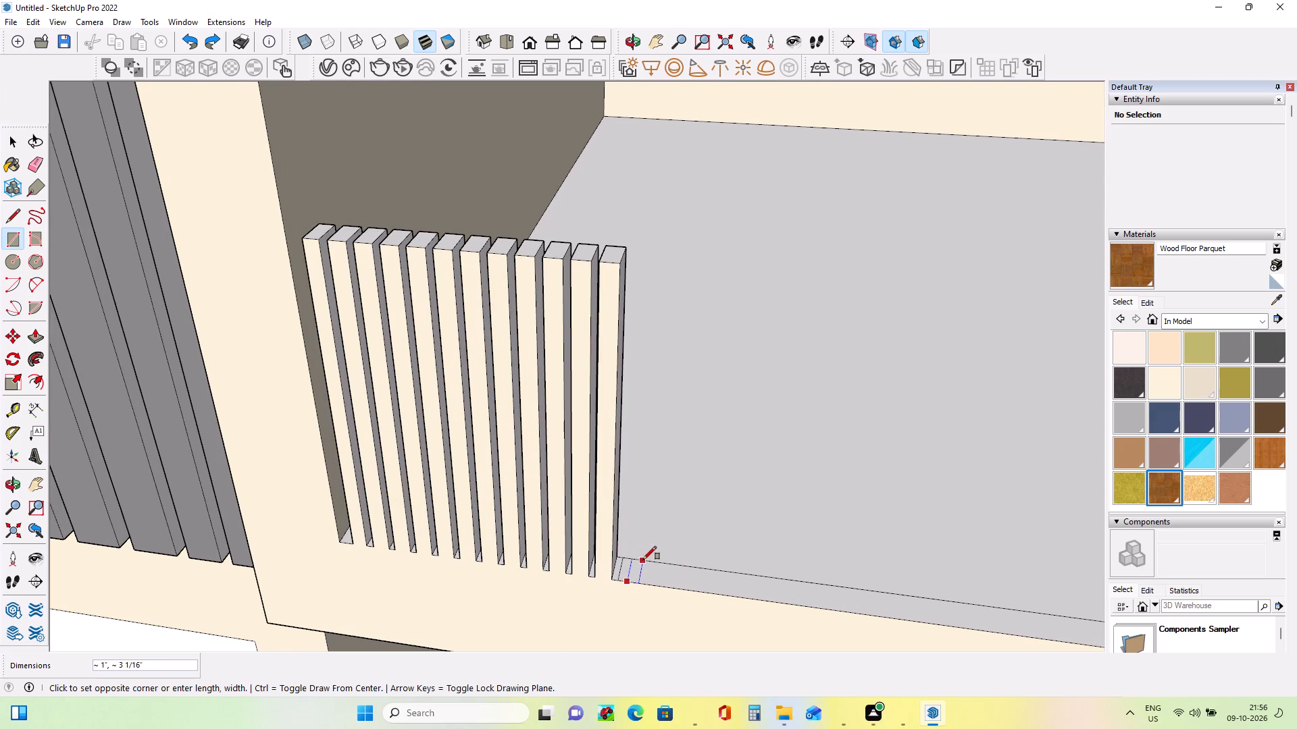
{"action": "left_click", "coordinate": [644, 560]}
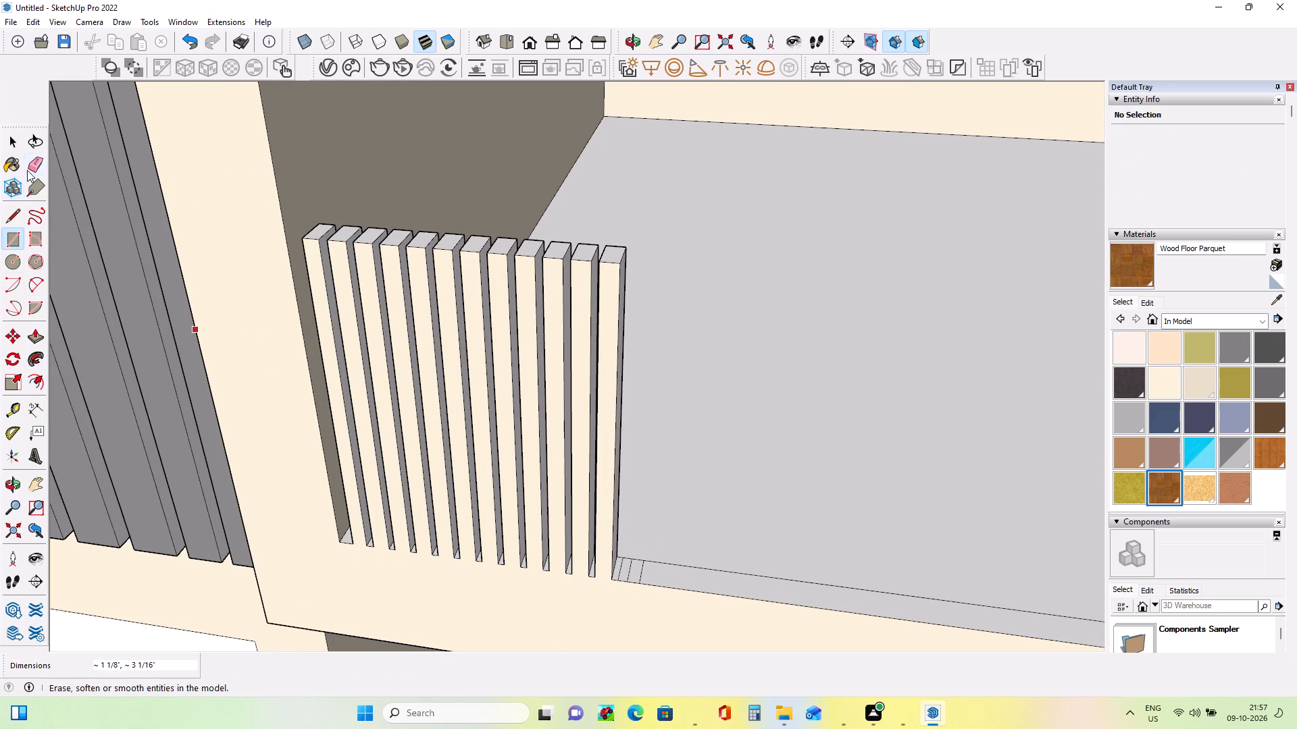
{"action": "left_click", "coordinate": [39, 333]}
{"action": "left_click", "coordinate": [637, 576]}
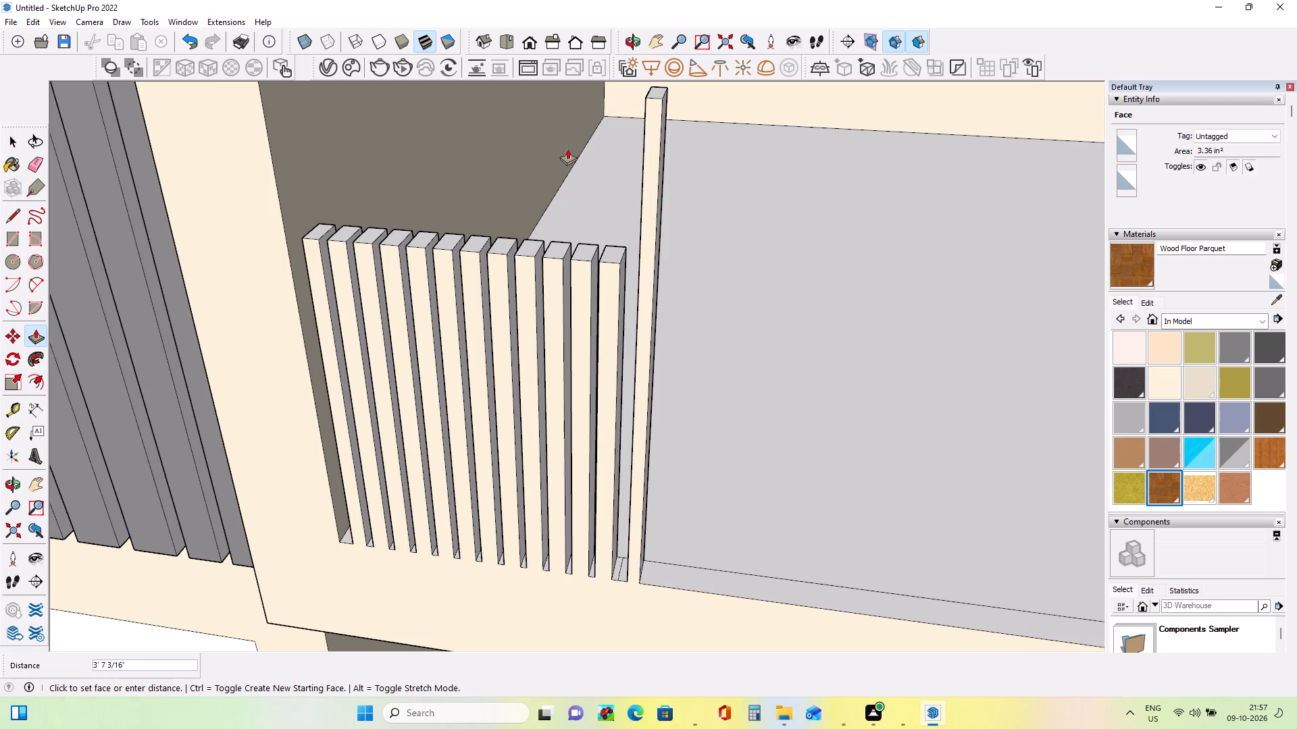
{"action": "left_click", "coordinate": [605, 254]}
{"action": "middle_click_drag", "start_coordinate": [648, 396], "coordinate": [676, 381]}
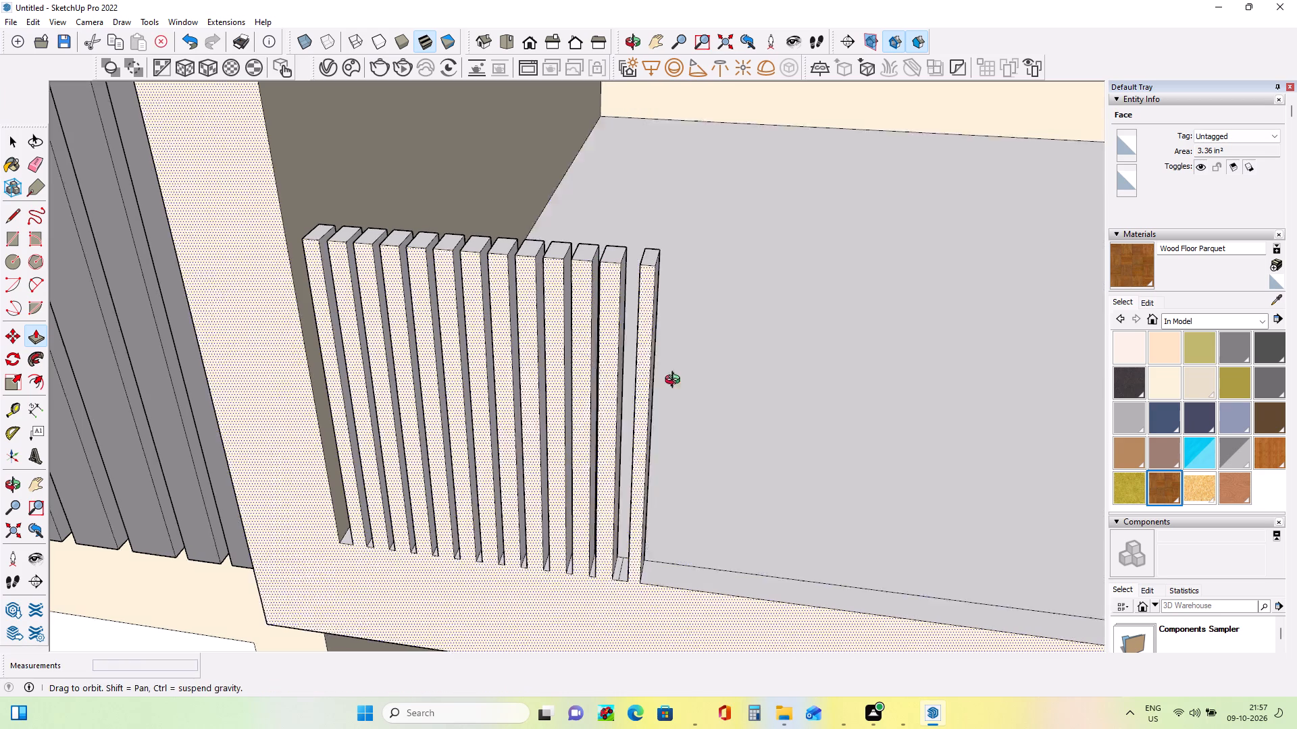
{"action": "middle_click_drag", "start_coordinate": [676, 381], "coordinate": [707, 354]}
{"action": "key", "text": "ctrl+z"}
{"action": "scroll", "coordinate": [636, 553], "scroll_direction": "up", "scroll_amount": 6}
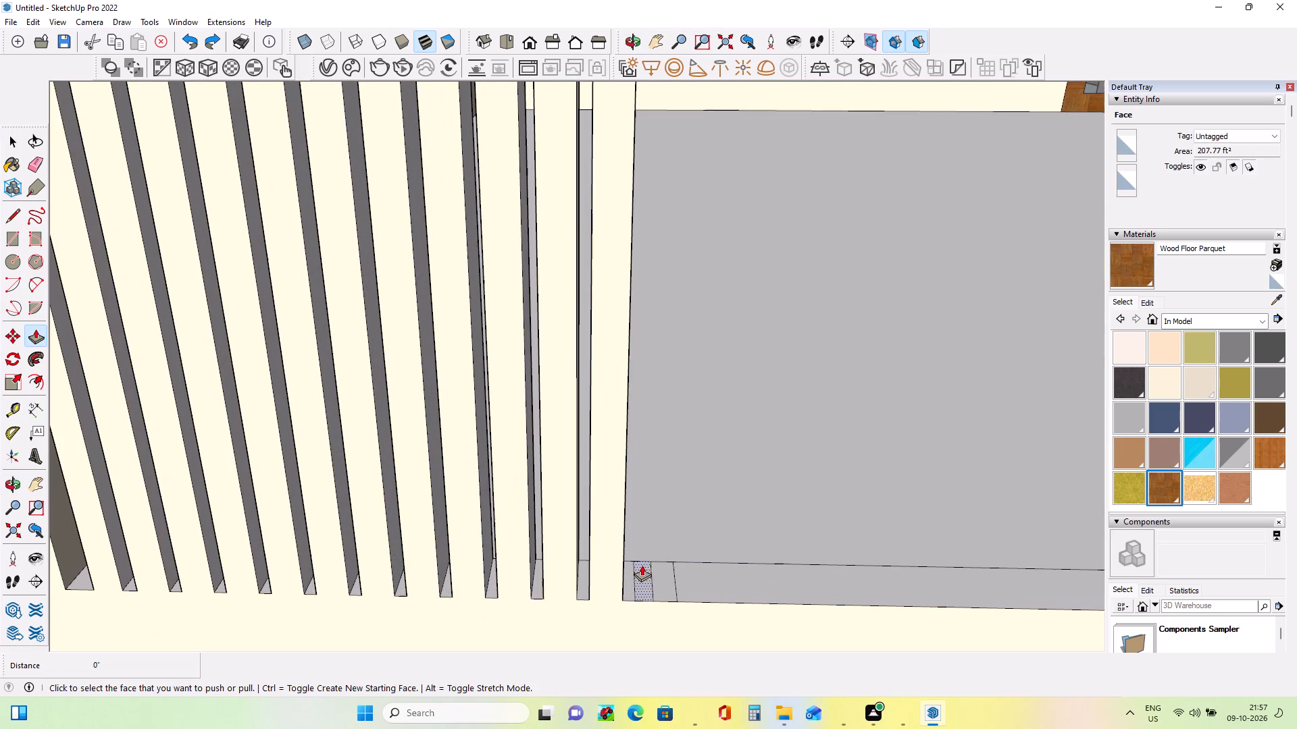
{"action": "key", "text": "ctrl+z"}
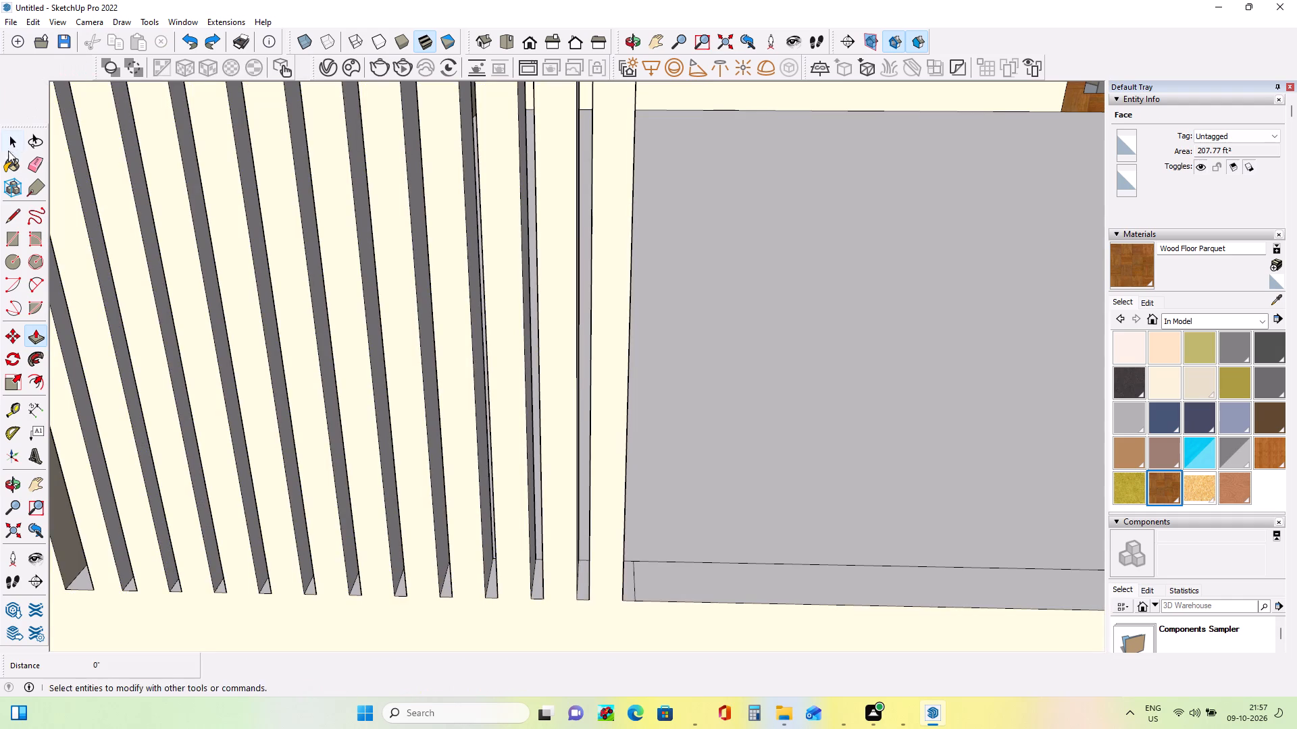
Mark two slat bases beyond the last slat with a 3 1/16" cross line and, past a narrow gap, a rectangle about 13/16" by 3 1/16".
{"action": "left_click", "coordinate": [14, 217]}
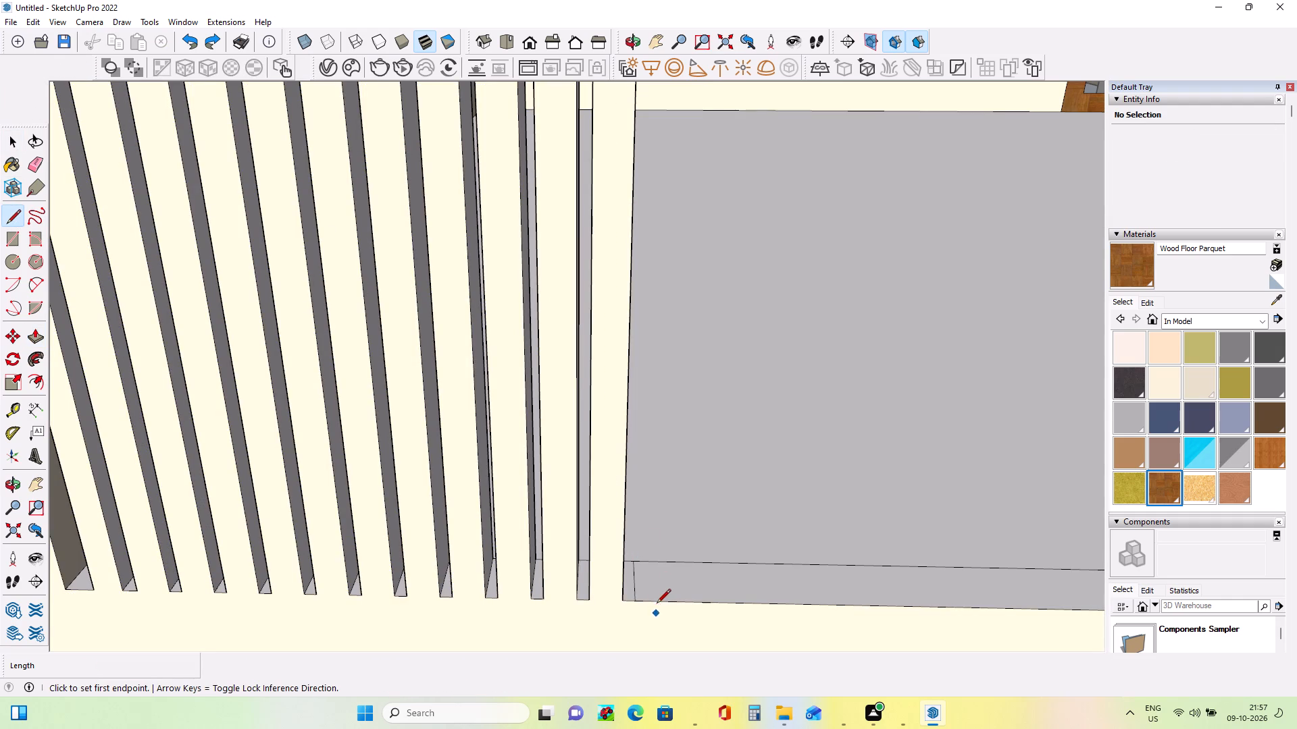
{"action": "left_click", "coordinate": [654, 600]}
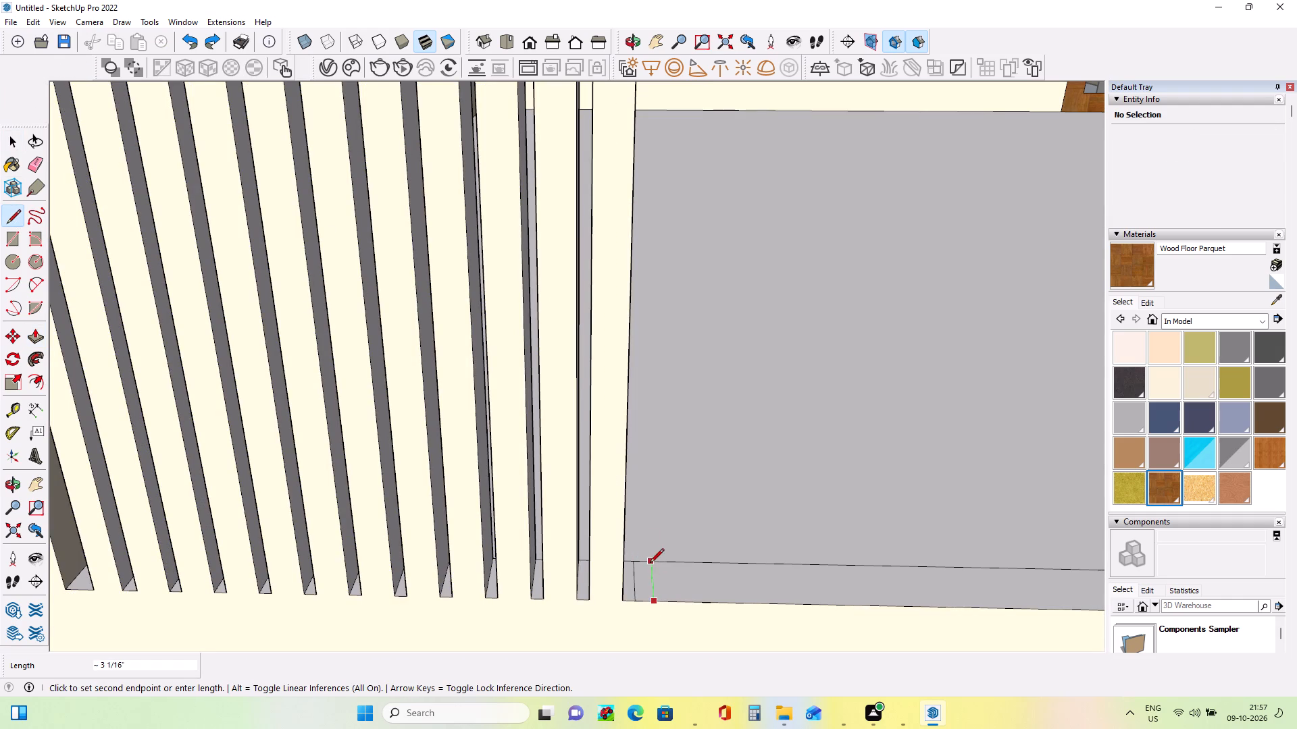
{"action": "left_click", "coordinate": [650, 564]}
{"action": "left_click", "coordinate": [16, 236]}
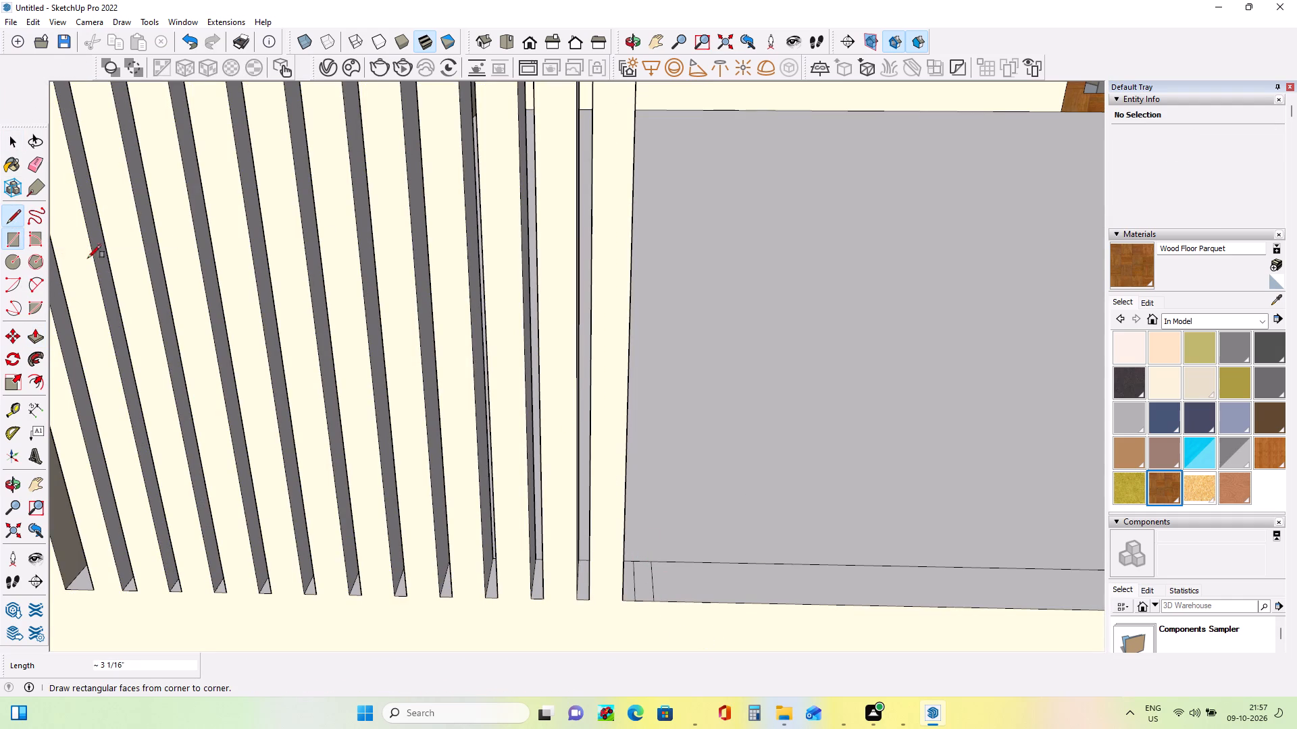
{"action": "left_click", "coordinate": [663, 601]}
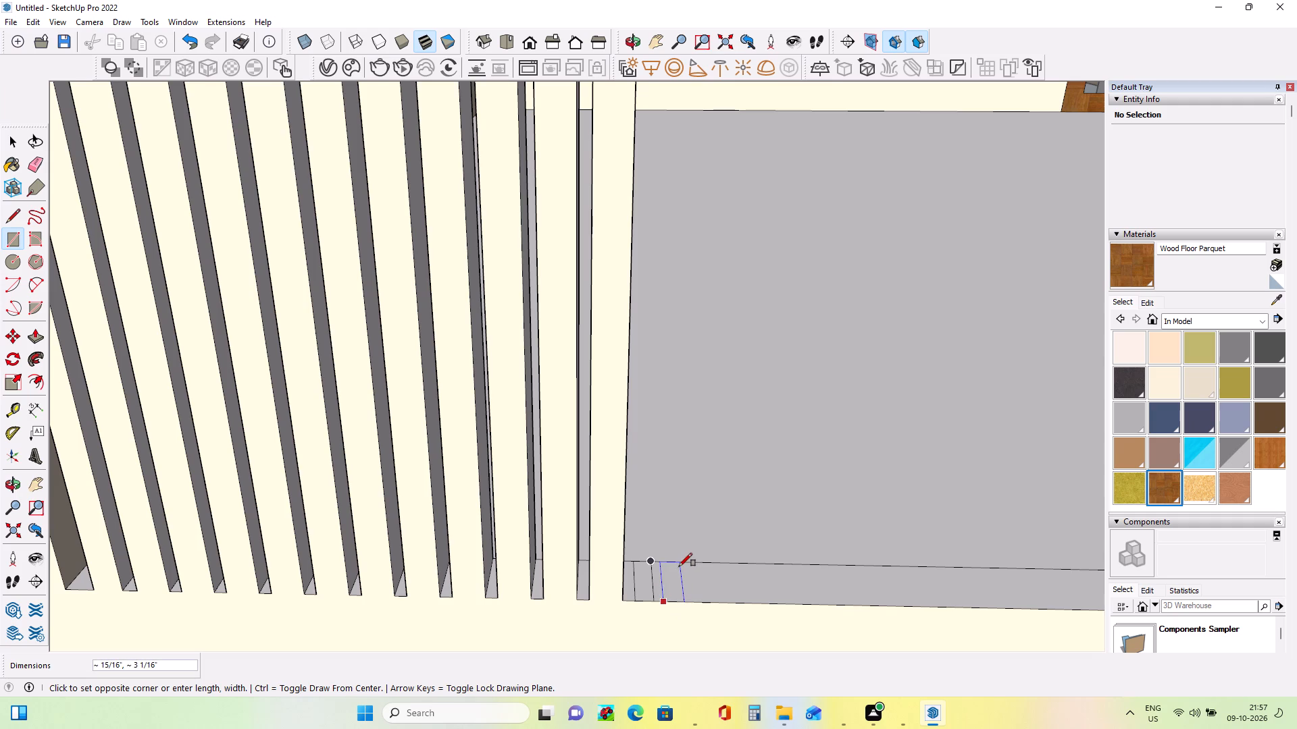
{"action": "left_click", "coordinate": [677, 566]}
Push/Pull the two marked slat bases beyond the last slat up 2' 7 3/16", level with the existing slats.
{"action": "middle_click_drag", "start_coordinate": [719, 661], "coordinate": [672, 661]}
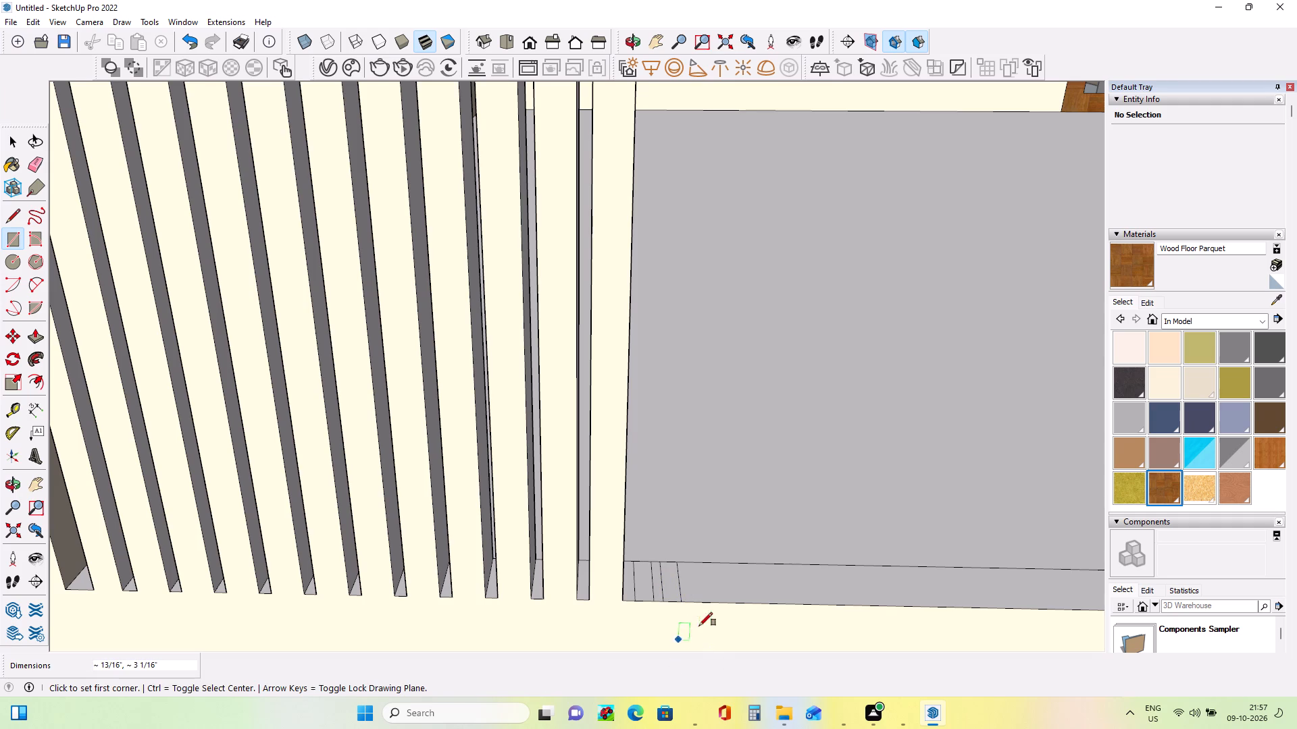
{"action": "middle_click_drag", "start_coordinate": [698, 628], "coordinate": [631, 645]}
{"action": "scroll", "coordinate": [639, 633], "scroll_direction": "down", "scroll_amount": 7}
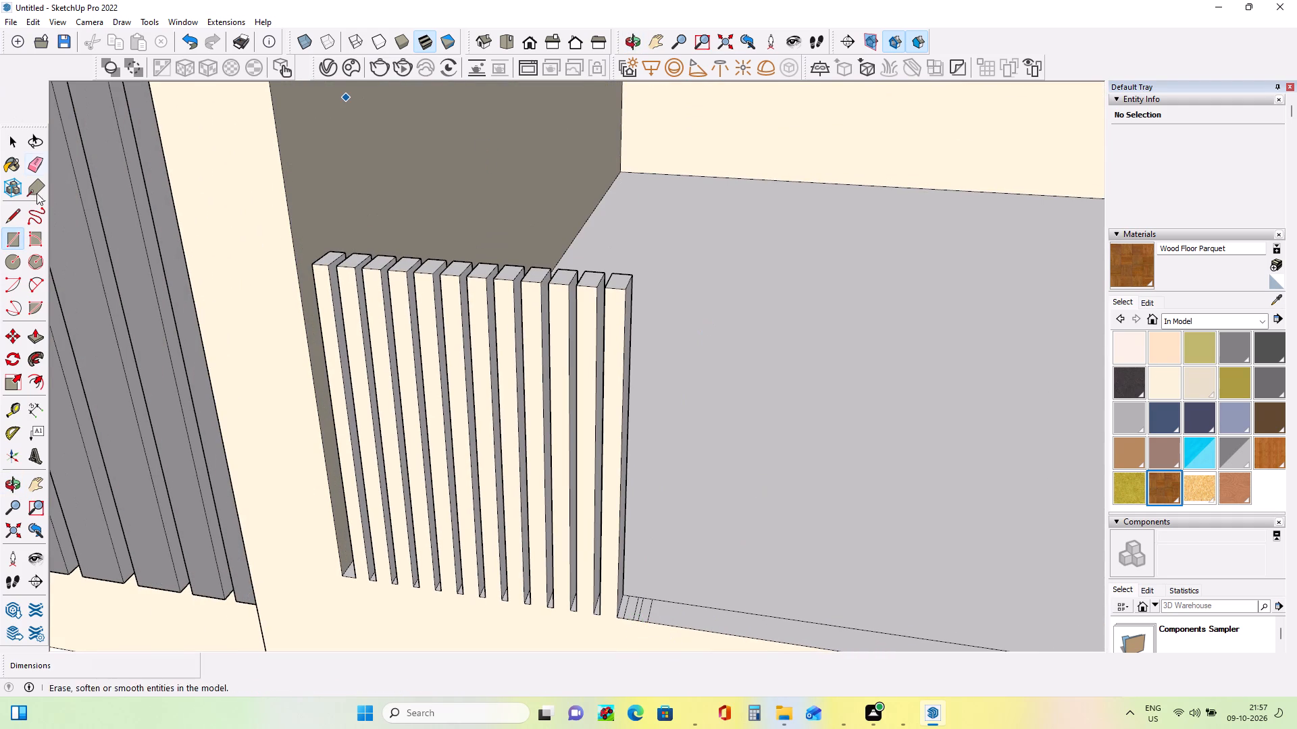
{"action": "left_click", "coordinate": [36, 336]}
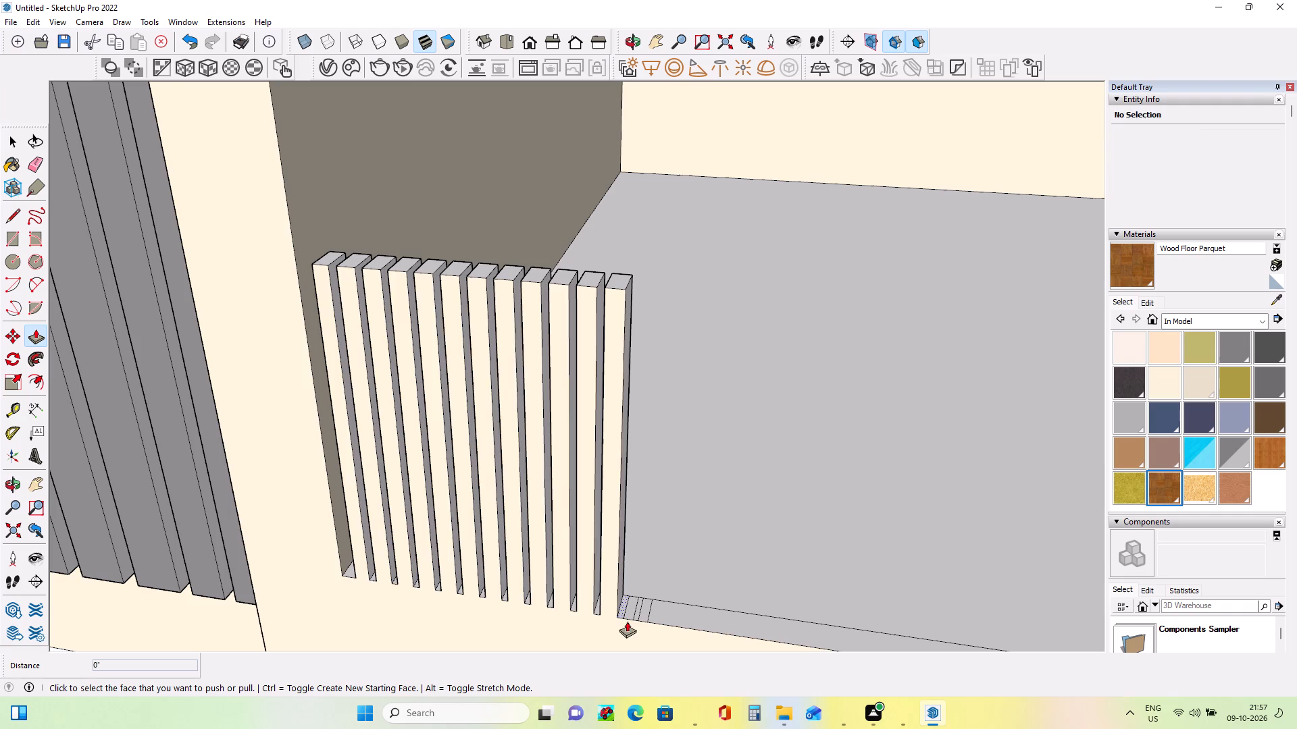
{"action": "left_click", "coordinate": [631, 611]}
{"action": "left_click", "coordinate": [602, 289]}
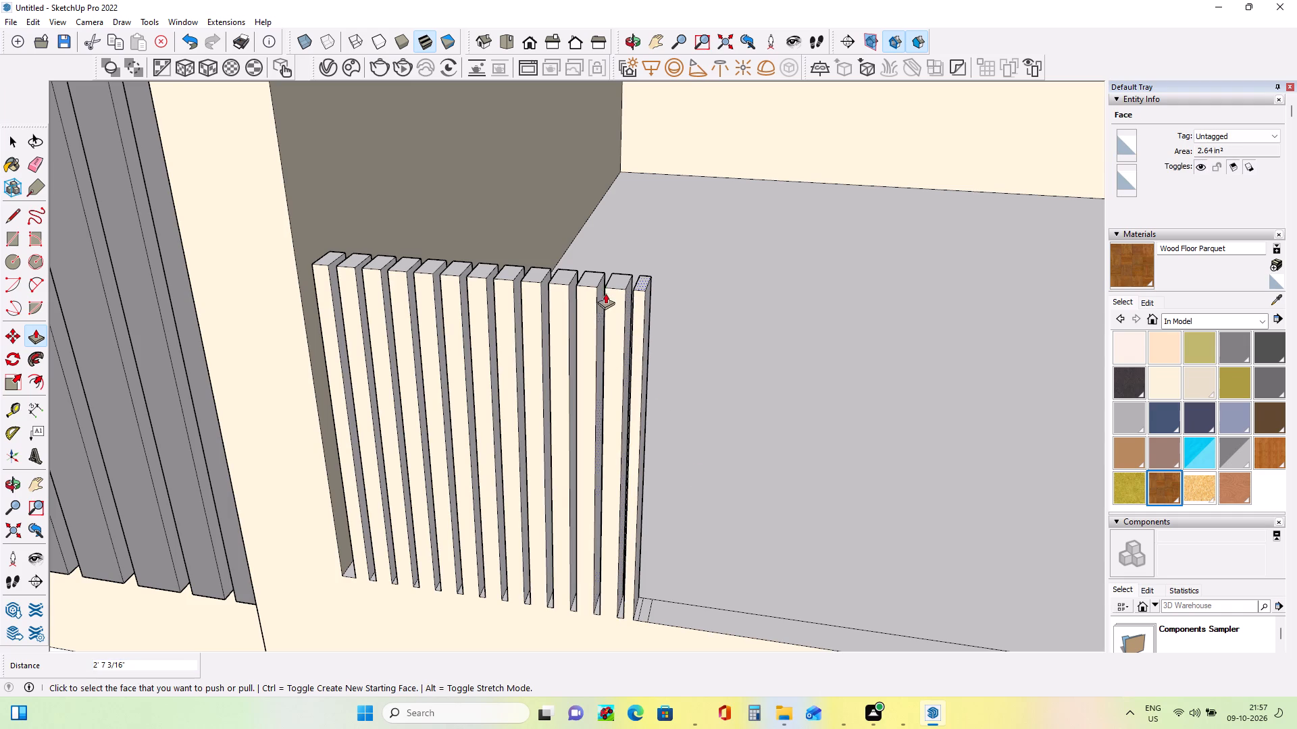
{"action": "left_click", "coordinate": [645, 617]}
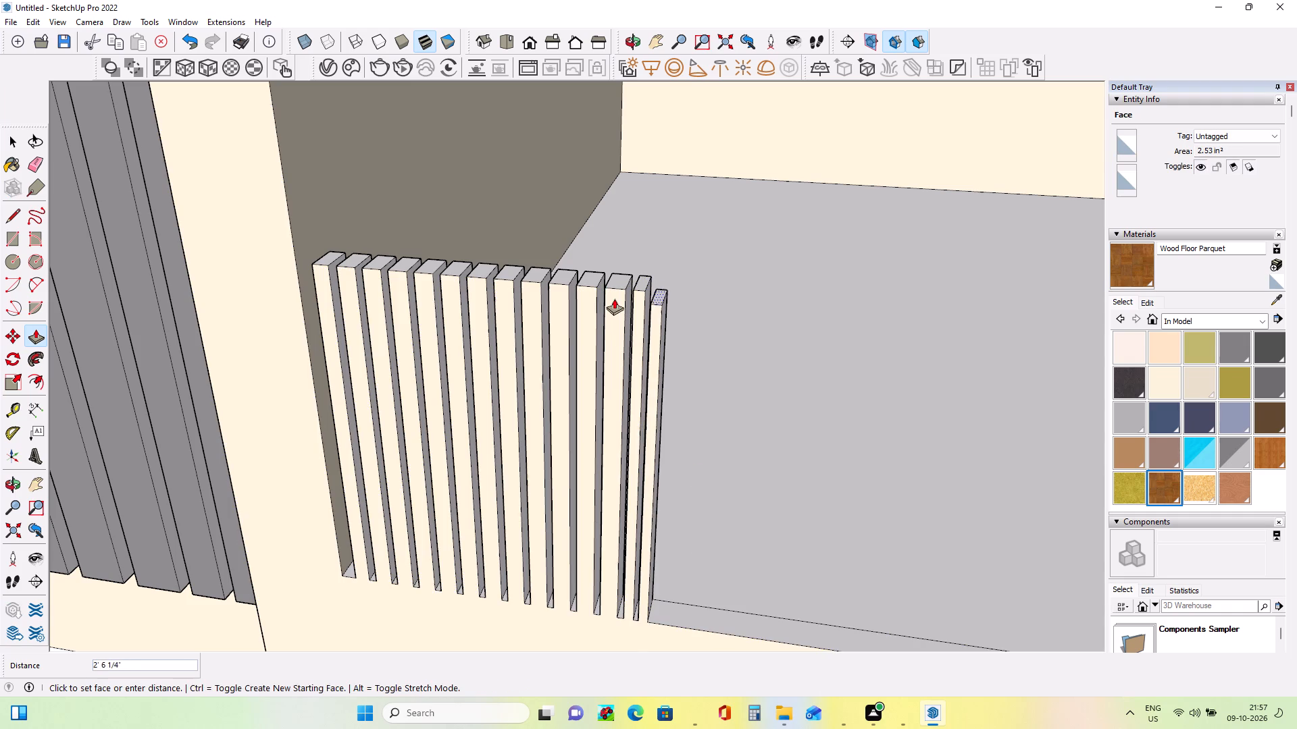
{"action": "left_click", "coordinate": [605, 278]}
Thicken the two new slats on their outer side faces, the inner one by 1/8" and the end one by 5/16".
{"action": "middle_click_drag", "start_coordinate": [762, 495], "coordinate": [827, 521]}
{"action": "scroll", "coordinate": [828, 519], "scroll_direction": "down", "scroll_amount": 5}
{"action": "middle_click_drag", "start_coordinate": [837, 543], "coordinate": [775, 505]}
{"action": "scroll", "coordinate": [710, 510], "scroll_direction": "up", "scroll_amount": 4}
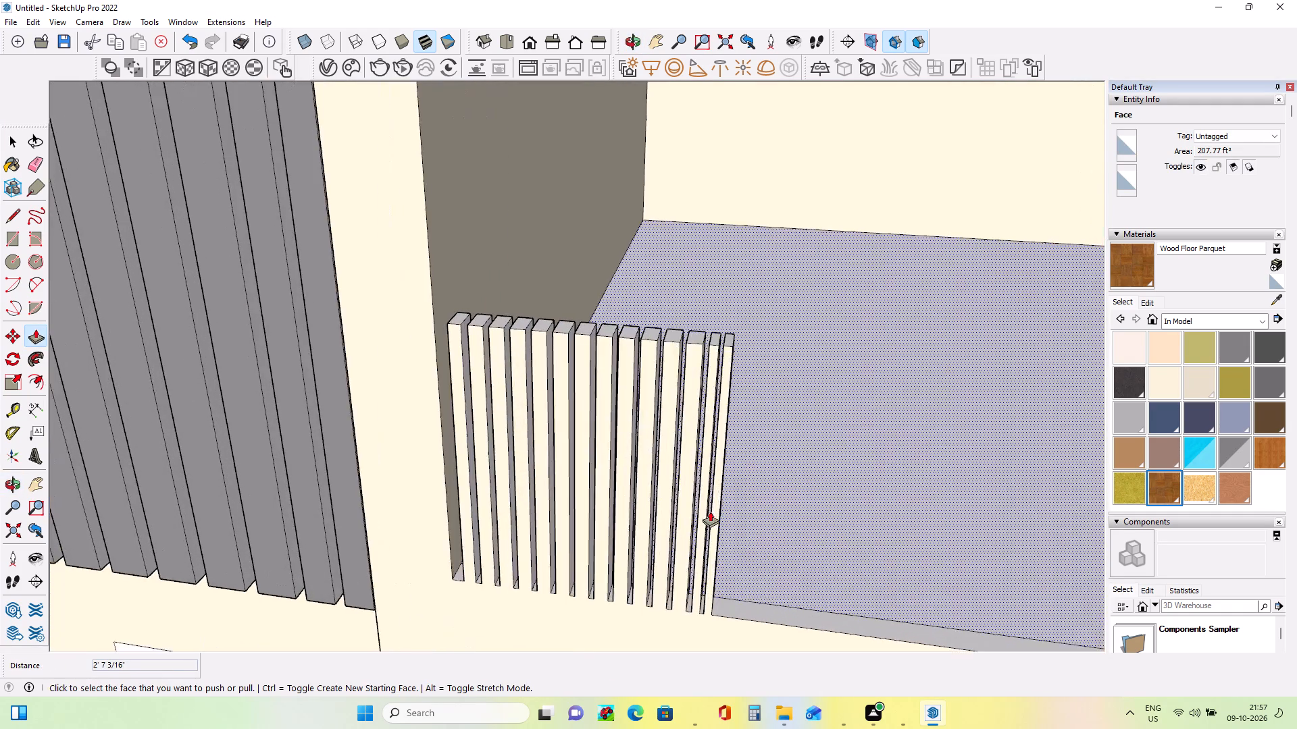
{"action": "scroll", "coordinate": [710, 511], "scroll_direction": "up", "scroll_amount": 5}
{"action": "middle_click_drag", "start_coordinate": [754, 530], "coordinate": [721, 529]}
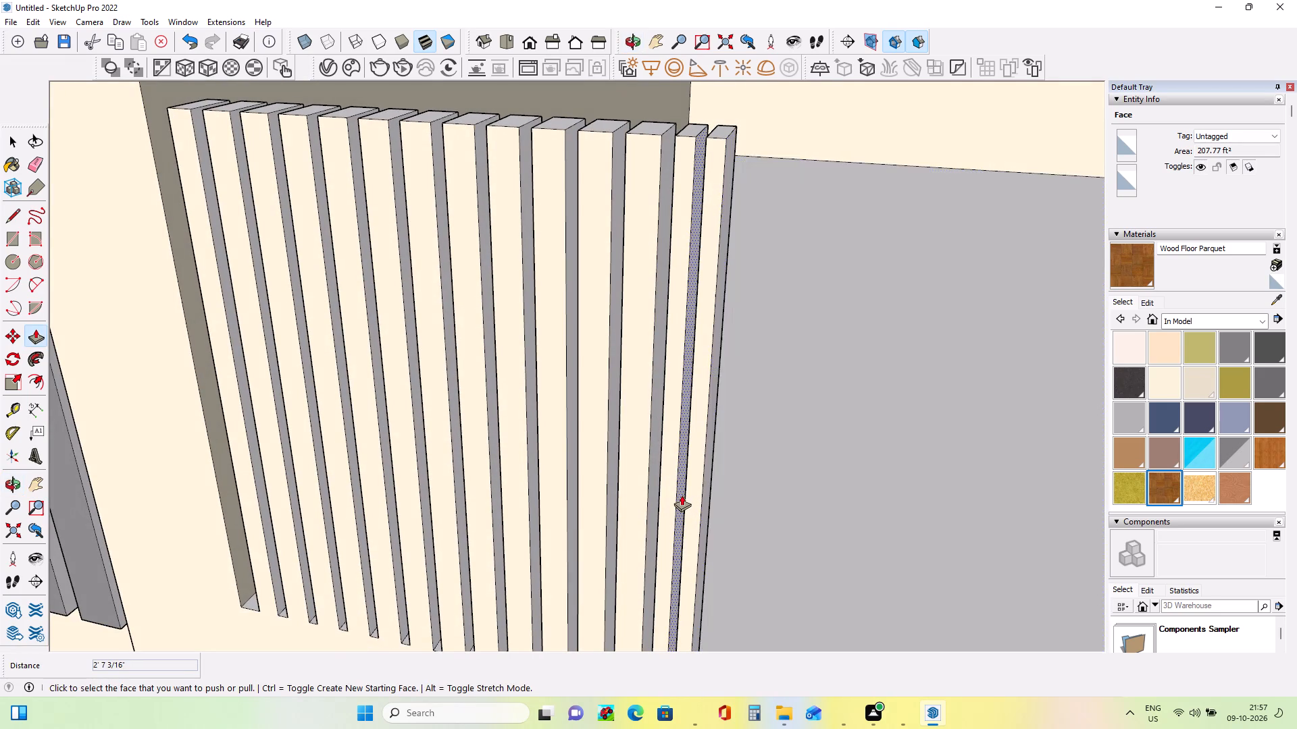
{"action": "left_click", "coordinate": [682, 495]}
{"action": "left_click", "coordinate": [684, 496]}
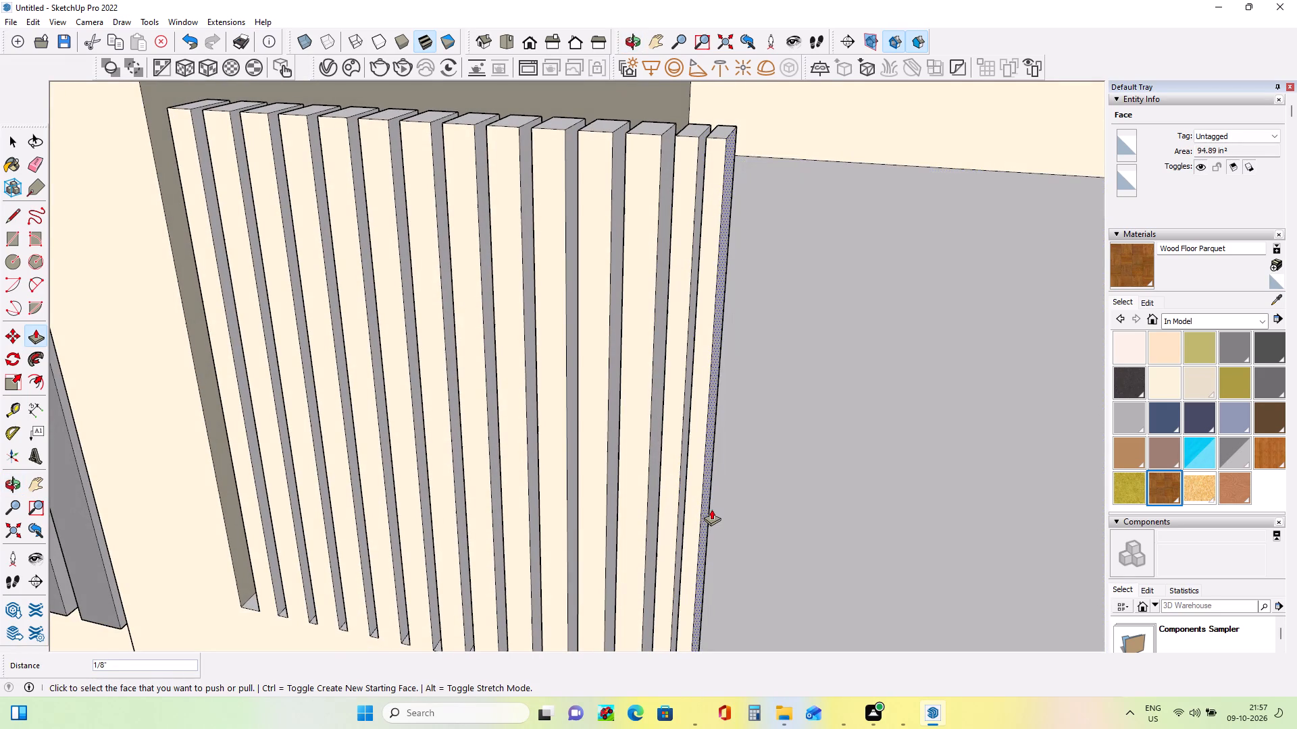
{"action": "left_click", "coordinate": [705, 509]}
{"action": "left_click", "coordinate": [711, 513]}
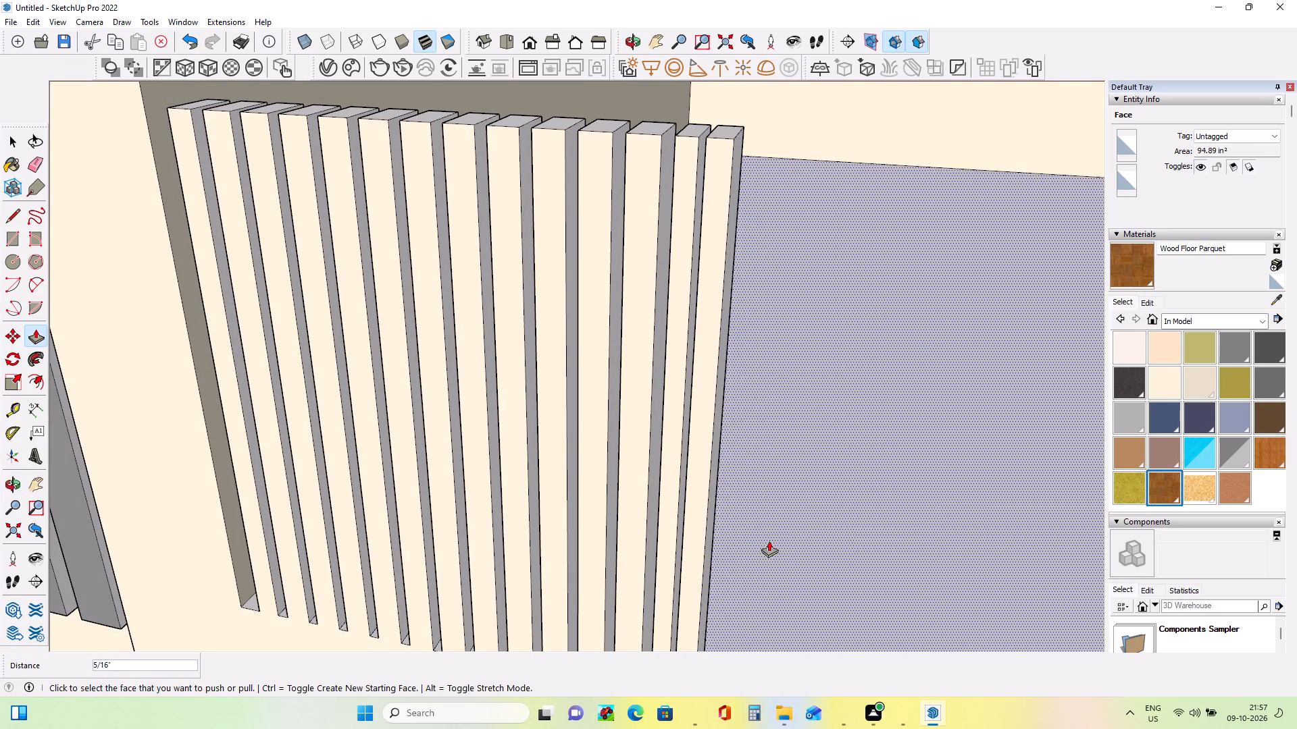
Examine the extended slat row and the lower balcony against the finished railings above and the reference photo.
{"action": "middle_click_drag", "start_coordinate": [769, 541], "coordinate": [883, 528]}
{"action": "scroll", "coordinate": [882, 527], "scroll_direction": "down", "scroll_amount": 10}
{"action": "middle_click_drag", "start_coordinate": [880, 541], "coordinate": [815, 535]}
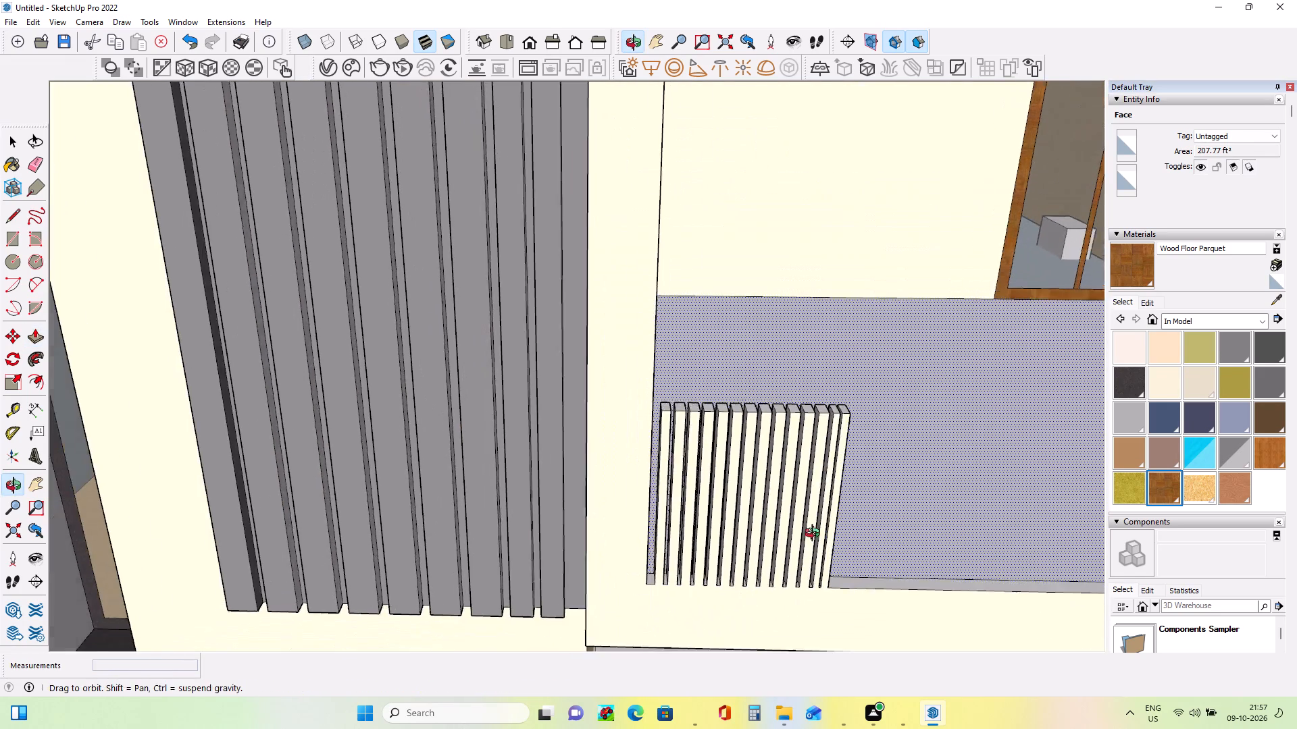
{"action": "middle_click_drag", "start_coordinate": [815, 535], "coordinate": [715, 530]}
{"action": "scroll", "coordinate": [698, 525], "scroll_direction": "down", "scroll_amount": 15}
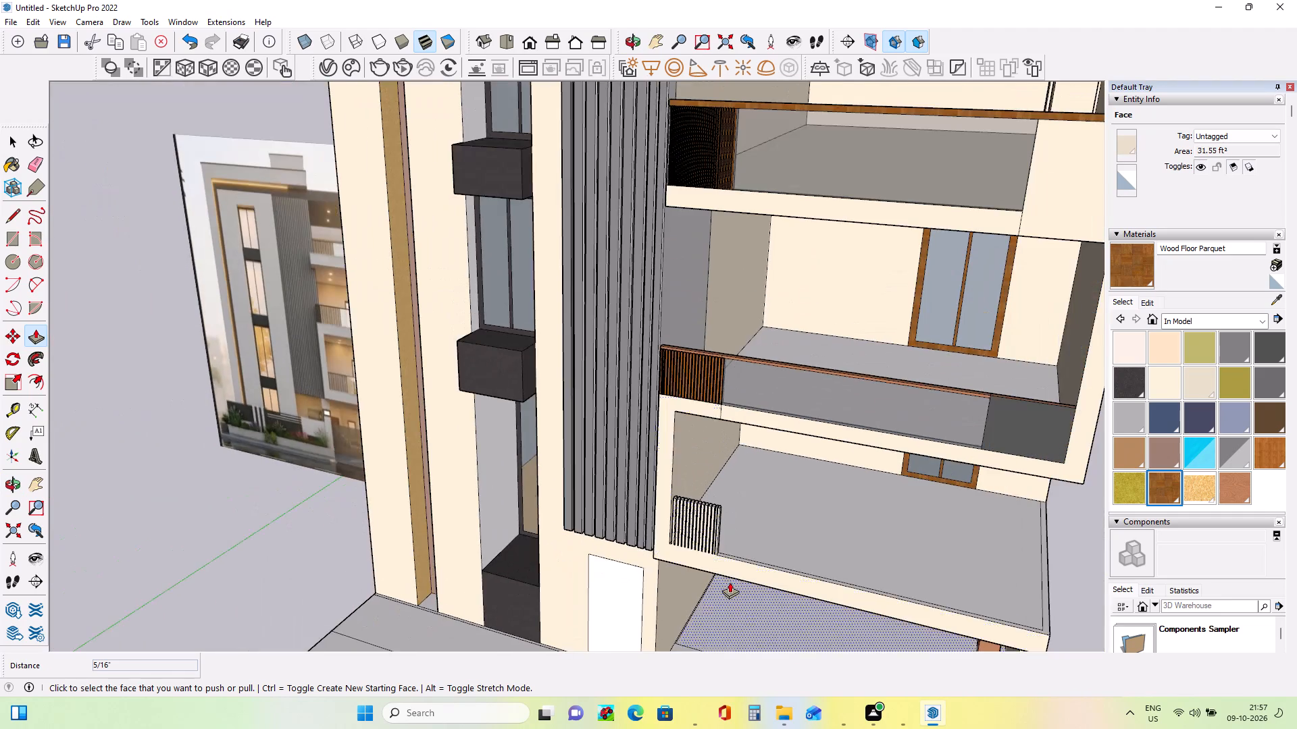
{"action": "middle_click_drag", "start_coordinate": [736, 582], "coordinate": [837, 505]}
{"action": "middle_click_drag", "start_coordinate": [744, 572], "coordinate": [758, 527]}
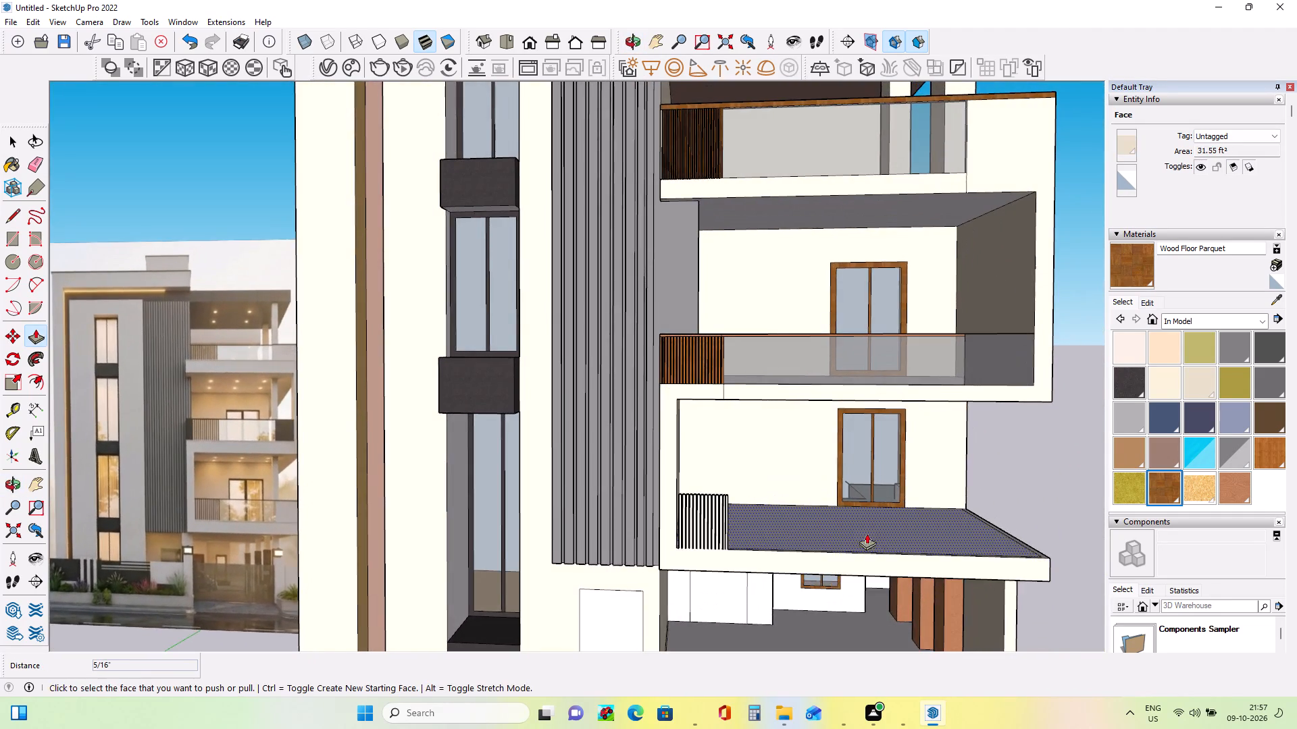
{"action": "scroll", "coordinate": [869, 533], "scroll_direction": "up", "scroll_amount": 3}
{"action": "middle_click_drag", "start_coordinate": [878, 535], "coordinate": [801, 541]}
{"action": "scroll", "coordinate": [788, 518], "scroll_direction": "down", "scroll_amount": 7}
{"action": "middle_click_drag", "start_coordinate": [979, 586], "coordinate": [933, 643]}
{"action": "scroll", "coordinate": [916, 589], "scroll_direction": "up", "scroll_amount": 4}
{"action": "middle_click_drag", "start_coordinate": [915, 588], "coordinate": [919, 622]}
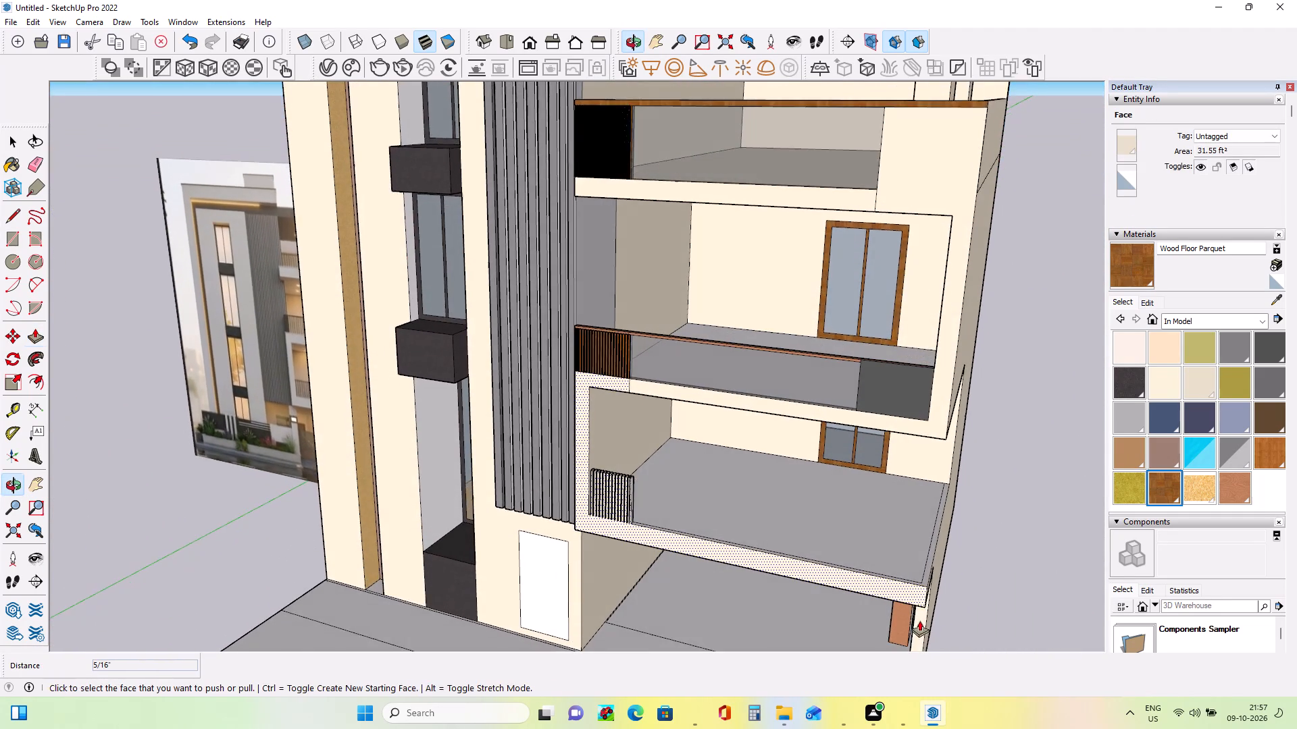
{"action": "scroll", "coordinate": [919, 599], "scroll_direction": "up", "scroll_amount": 2}
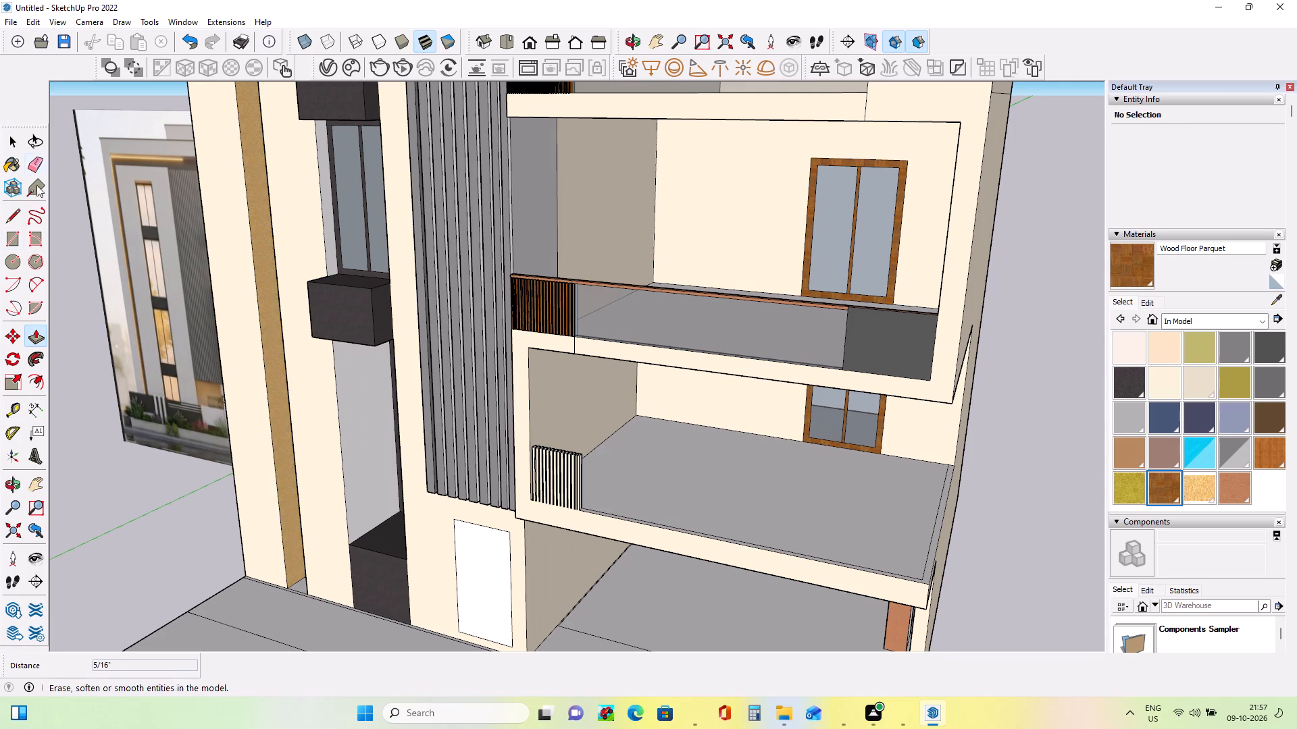
Split the lower slab's front face with a 1' 3/4" line beneath the upper railing's glass-to-solid joint, erasing the 7' 11 3/16" alignment line.
{"action": "left_click", "coordinate": [32, 343]}
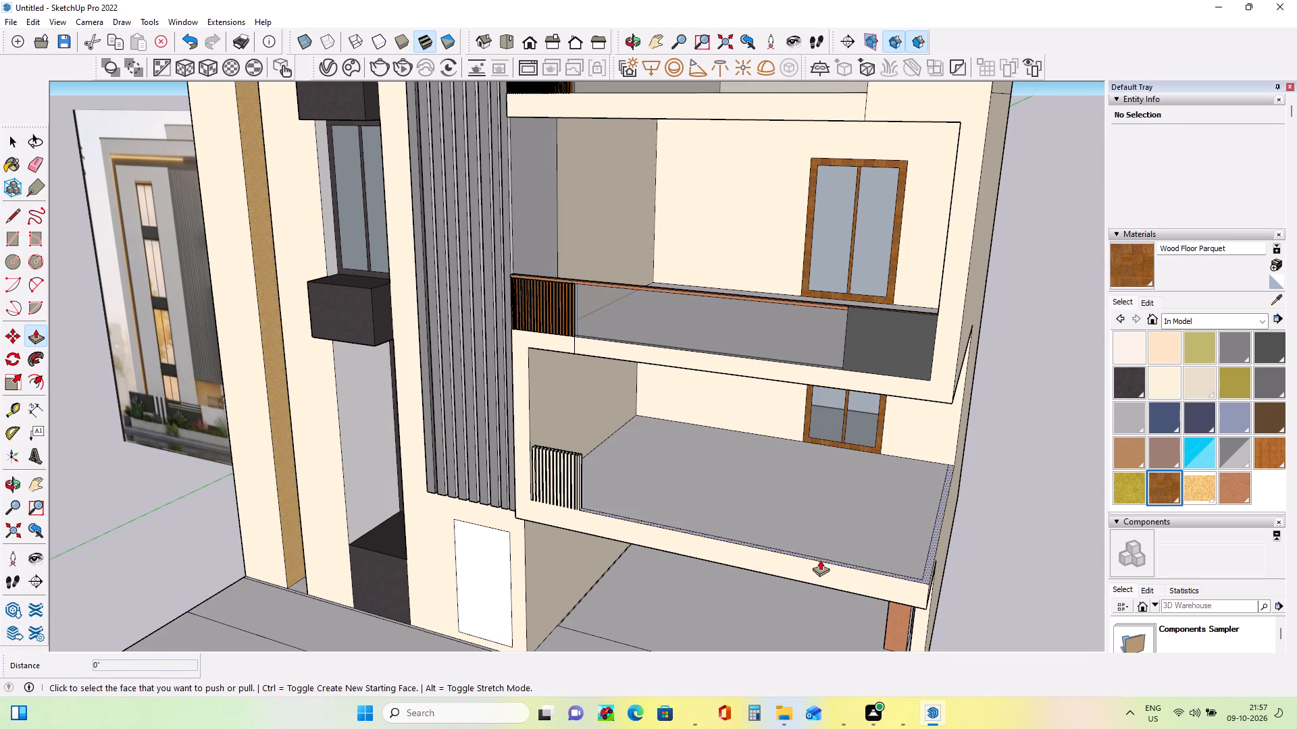
{"action": "middle_click_drag", "start_coordinate": [842, 593], "coordinate": [857, 612]}
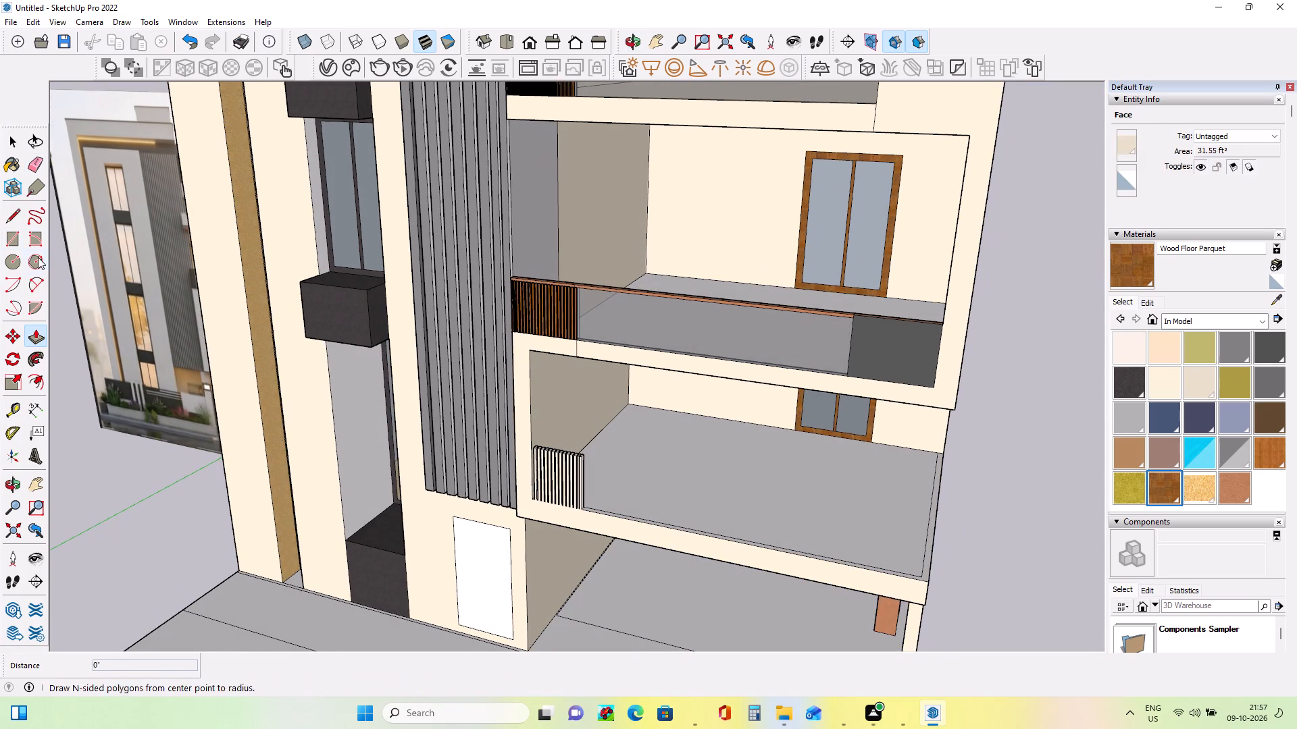
{"action": "left_click", "coordinate": [11, 214]}
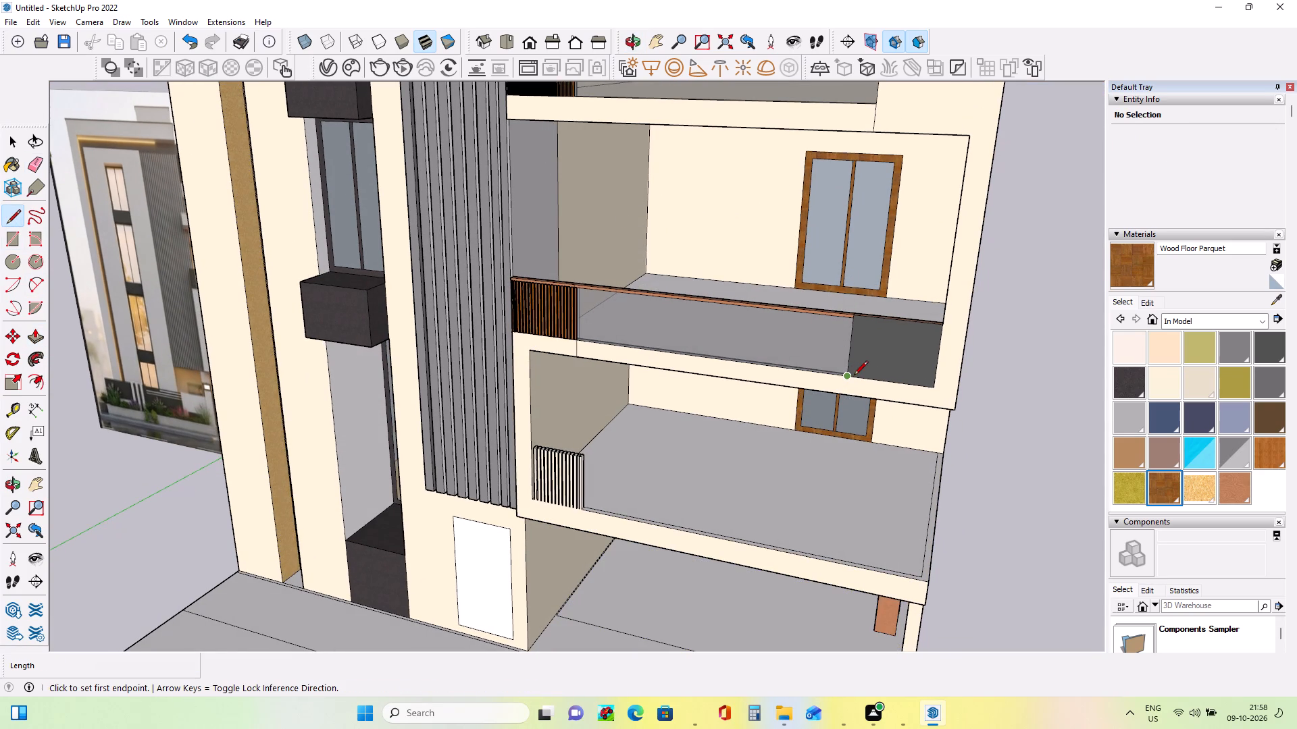
{"action": "left_click", "coordinate": [850, 376]}
{"action": "left_click", "coordinate": [828, 558]}
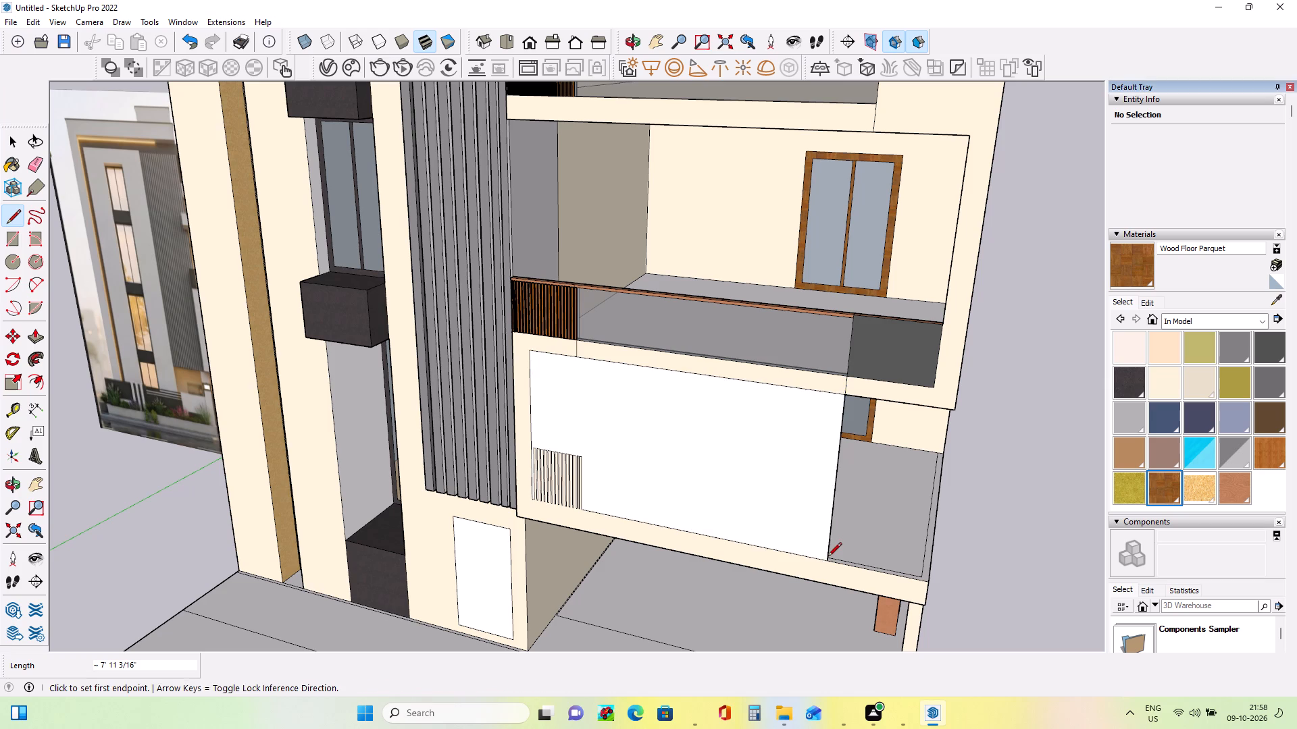
{"action": "middle_click_drag", "start_coordinate": [833, 593], "coordinate": [808, 581]}
{"action": "scroll", "coordinate": [869, 580], "scroll_direction": "up", "scroll_amount": 2}
{"action": "middle_click_drag", "start_coordinate": [882, 582], "coordinate": [878, 599]}
{"action": "left_click", "coordinate": [809, 573]}
{"action": "left_click", "coordinate": [800, 602]}
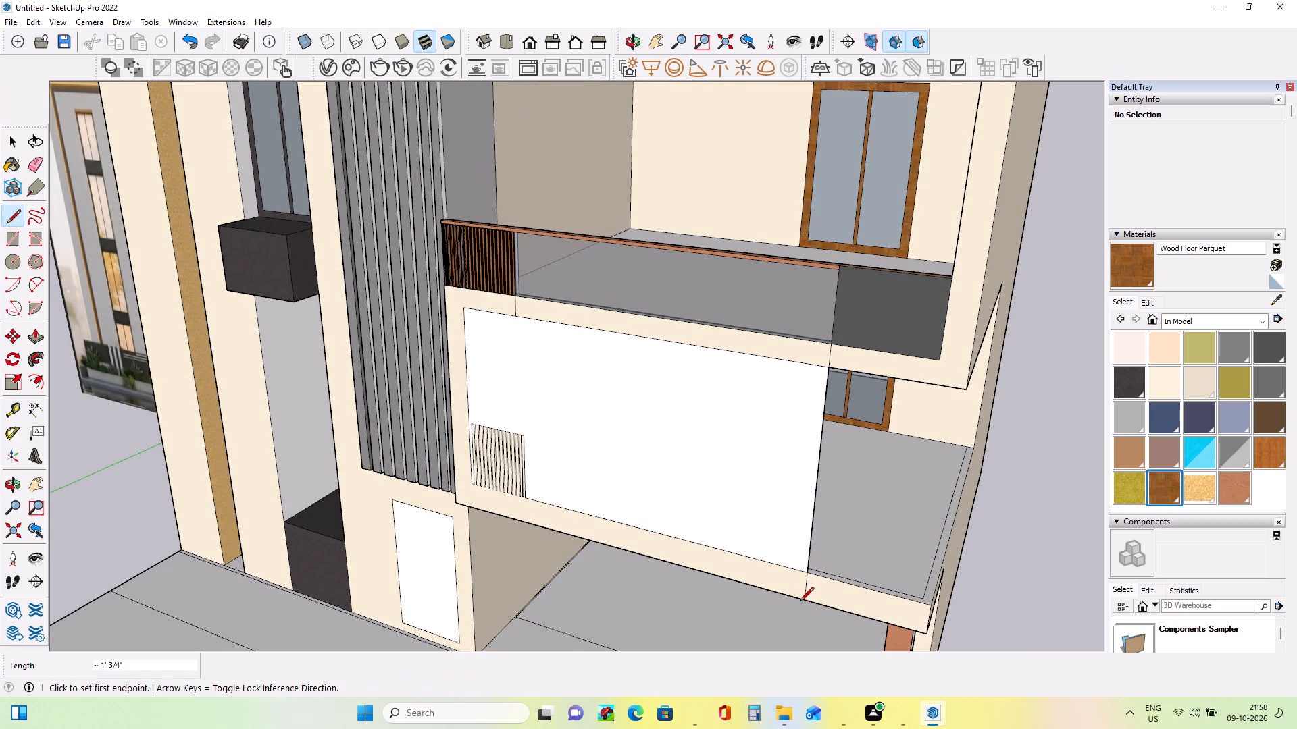
{"action": "left_click", "coordinate": [37, 159]}
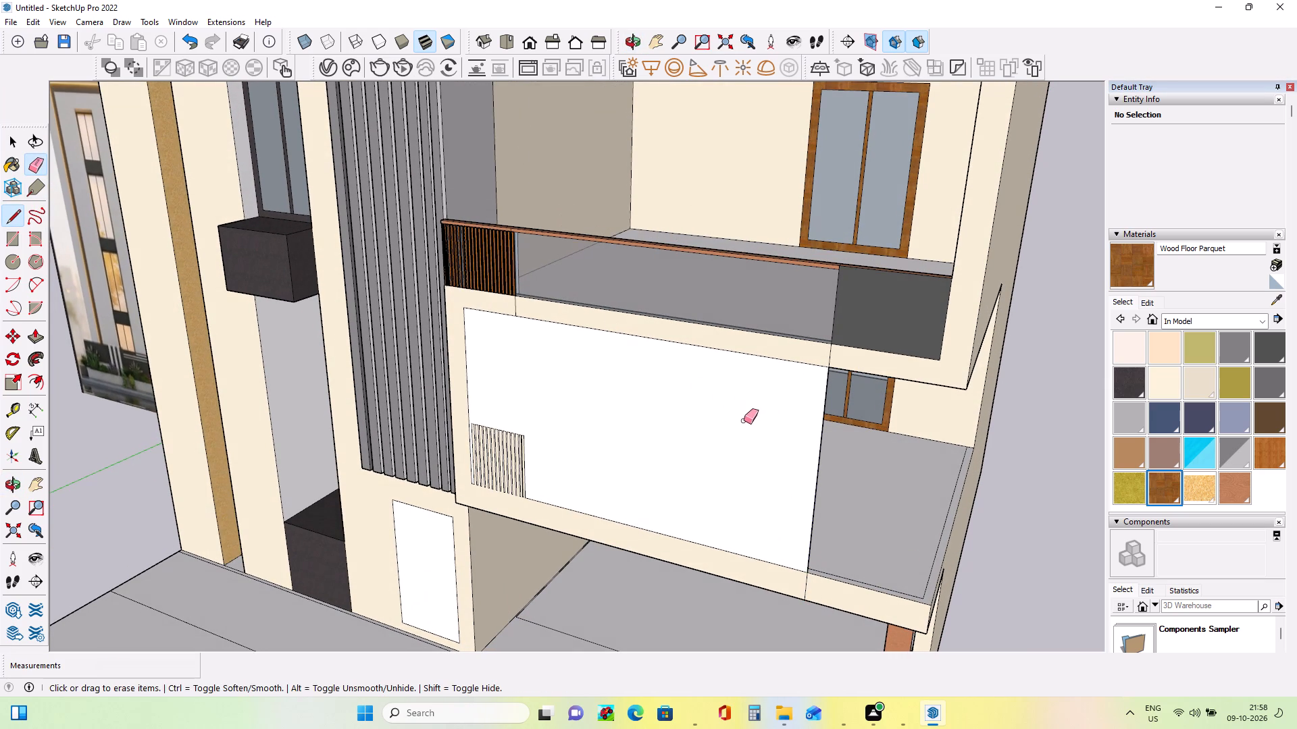
{"action": "left_click", "coordinate": [823, 431]}
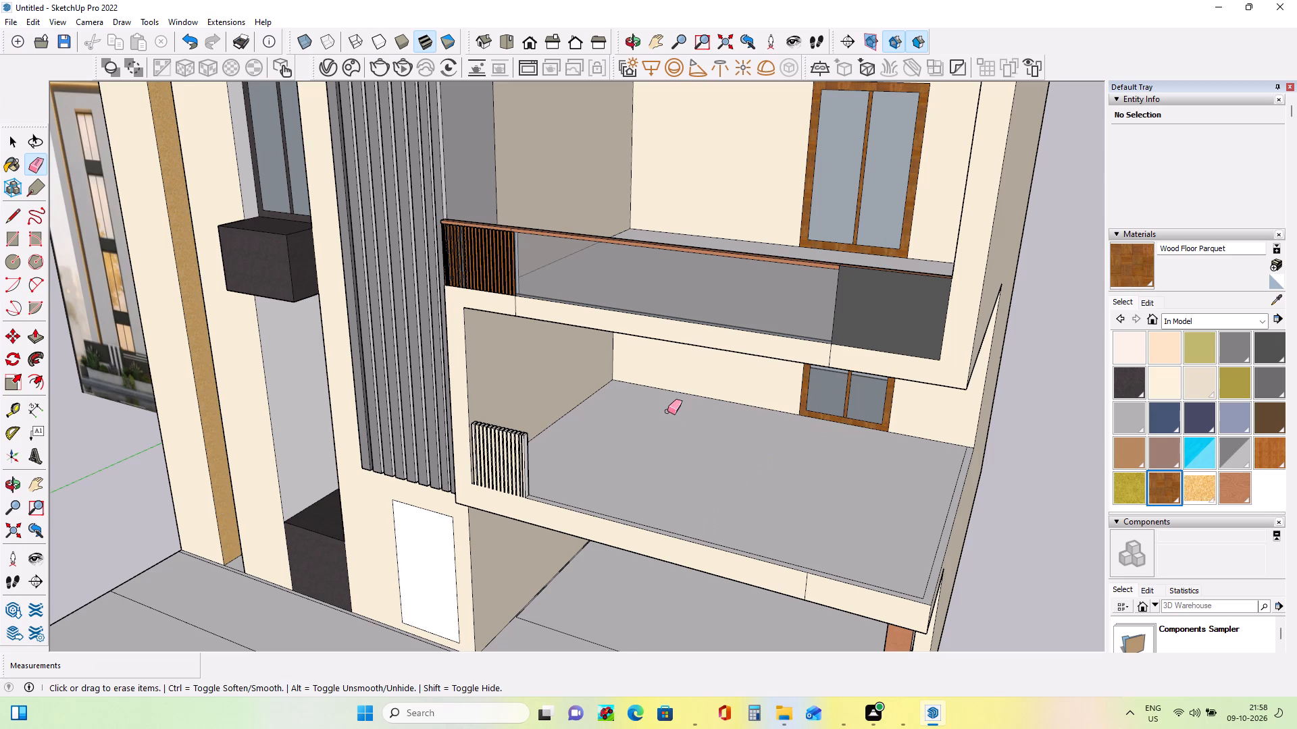
Push/Pull the L-shaped edge strip of the lower balcony floor up 2' 7 3/16", level with the slat tops.
{"action": "middle_click_drag", "start_coordinate": [667, 411], "coordinate": [675, 419]}
{"action": "scroll", "coordinate": [644, 591], "scroll_direction": "up", "scroll_amount": 2}
{"action": "middle_click_drag", "start_coordinate": [648, 592], "coordinate": [658, 600]}
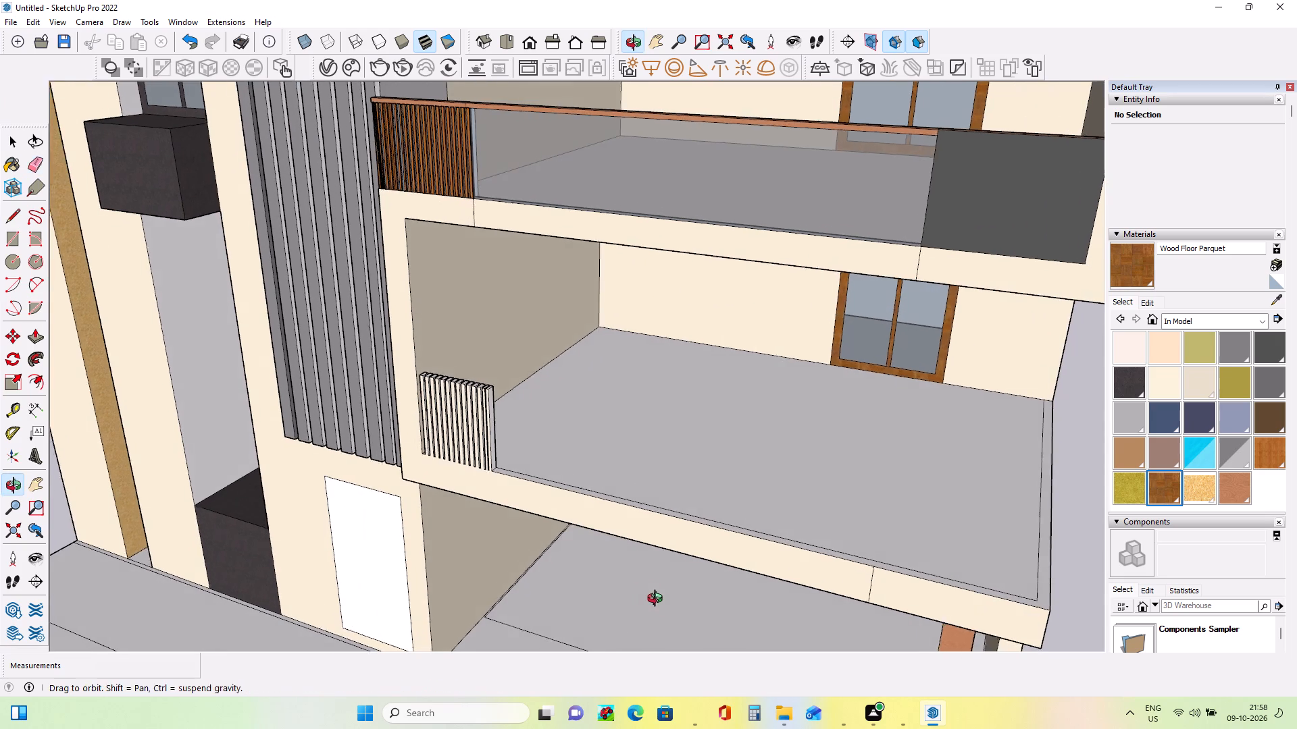
{"action": "middle_click_drag", "start_coordinate": [658, 600], "coordinate": [662, 604]}
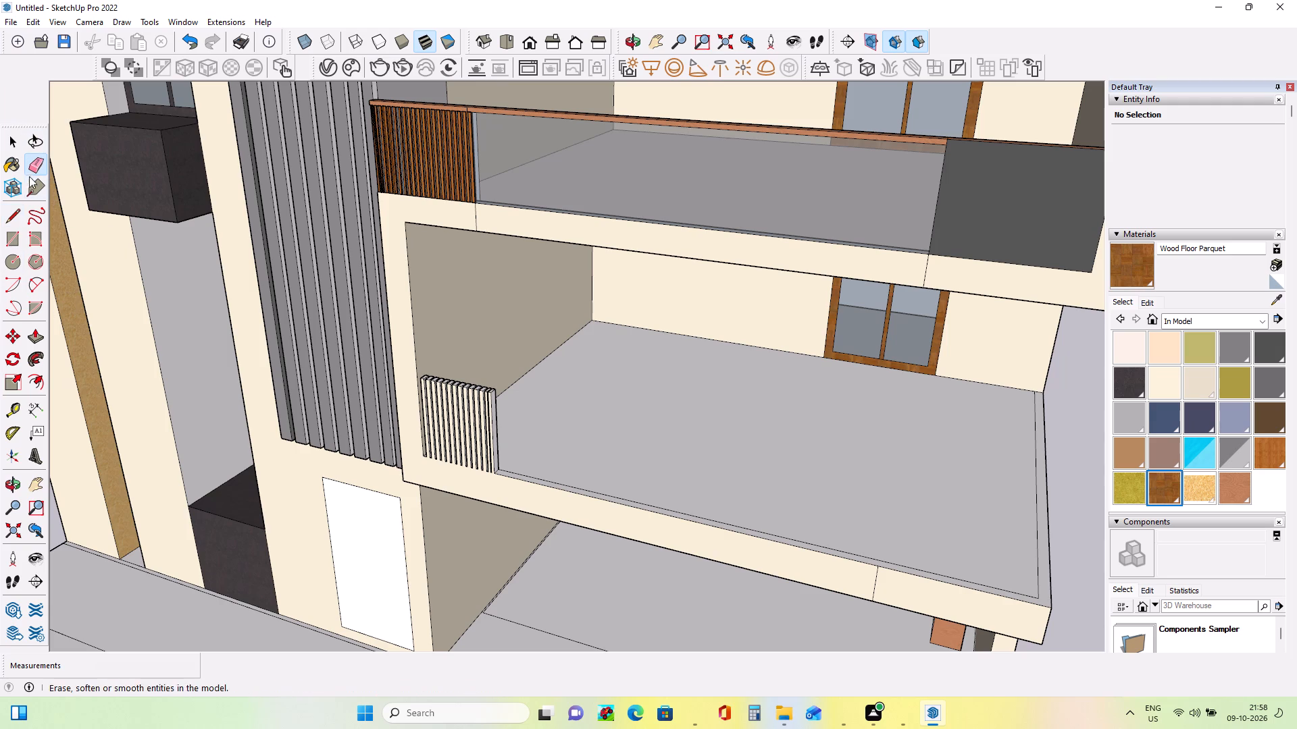
{"action": "left_click", "coordinate": [43, 340]}
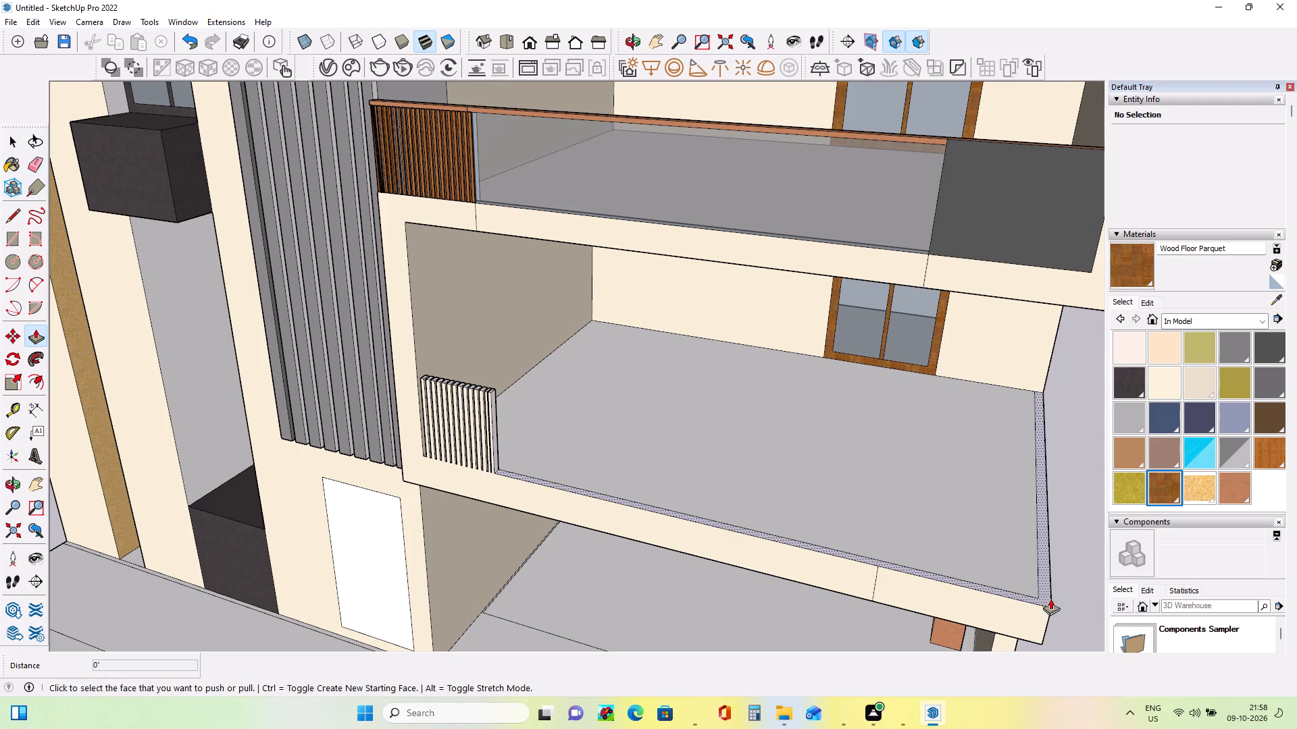
{"action": "left_click", "coordinate": [1036, 599]}
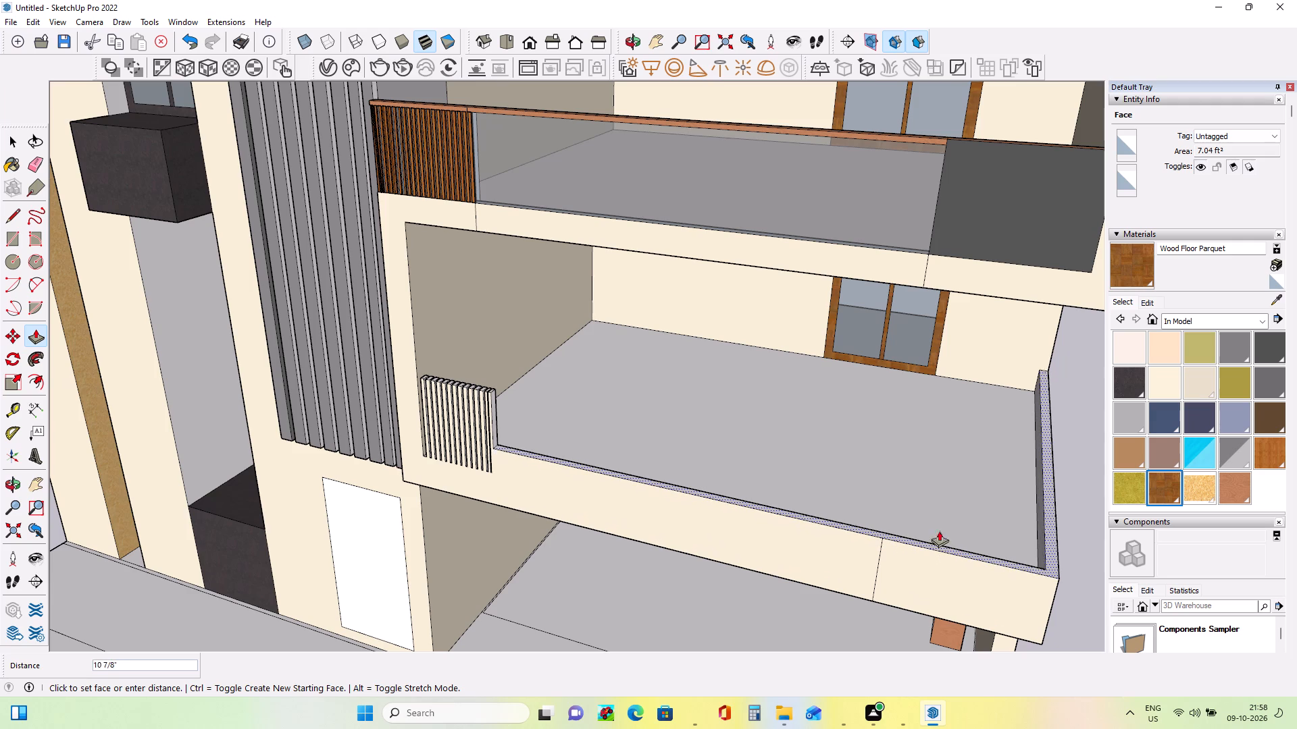
{"action": "left_click", "coordinate": [485, 379]}
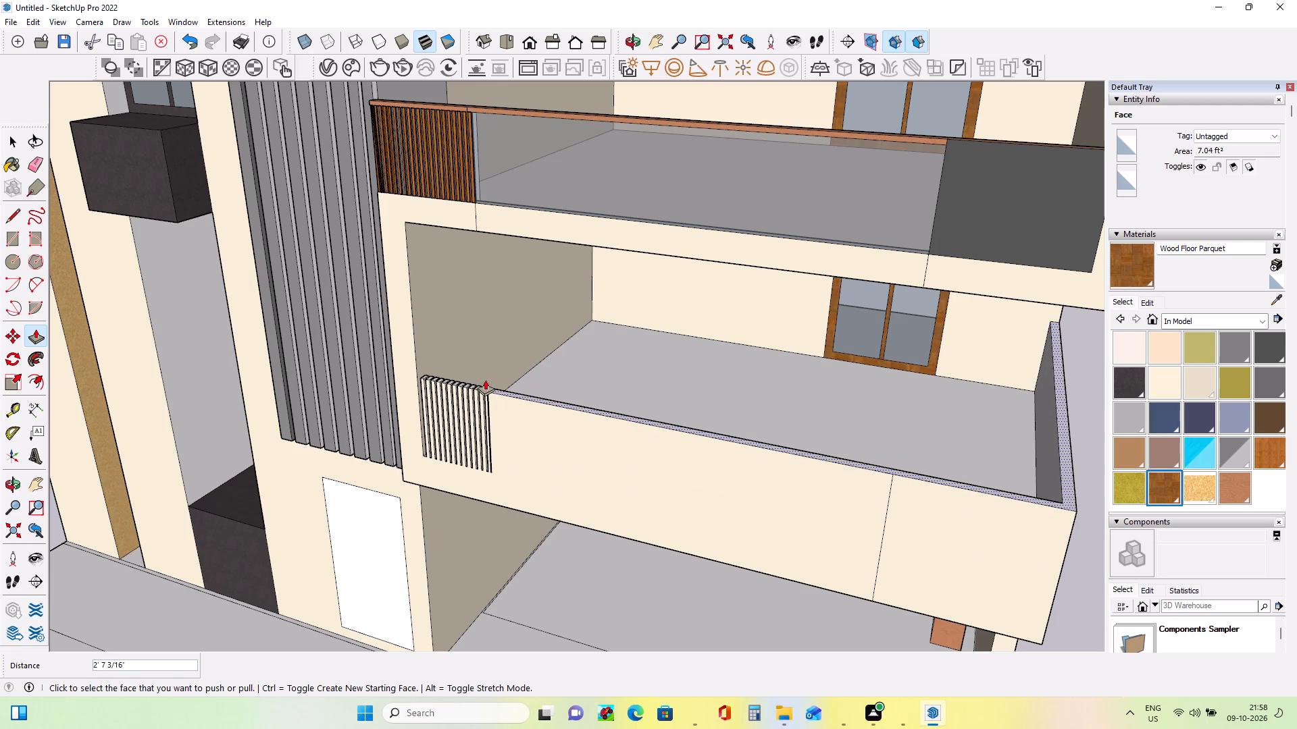
Draw lines across the raised parapet's top, one 3 1/16" long at the front face's dividing line and one at the outer corner.
{"action": "middle_click_drag", "start_coordinate": [942, 537], "coordinate": [973, 605]}
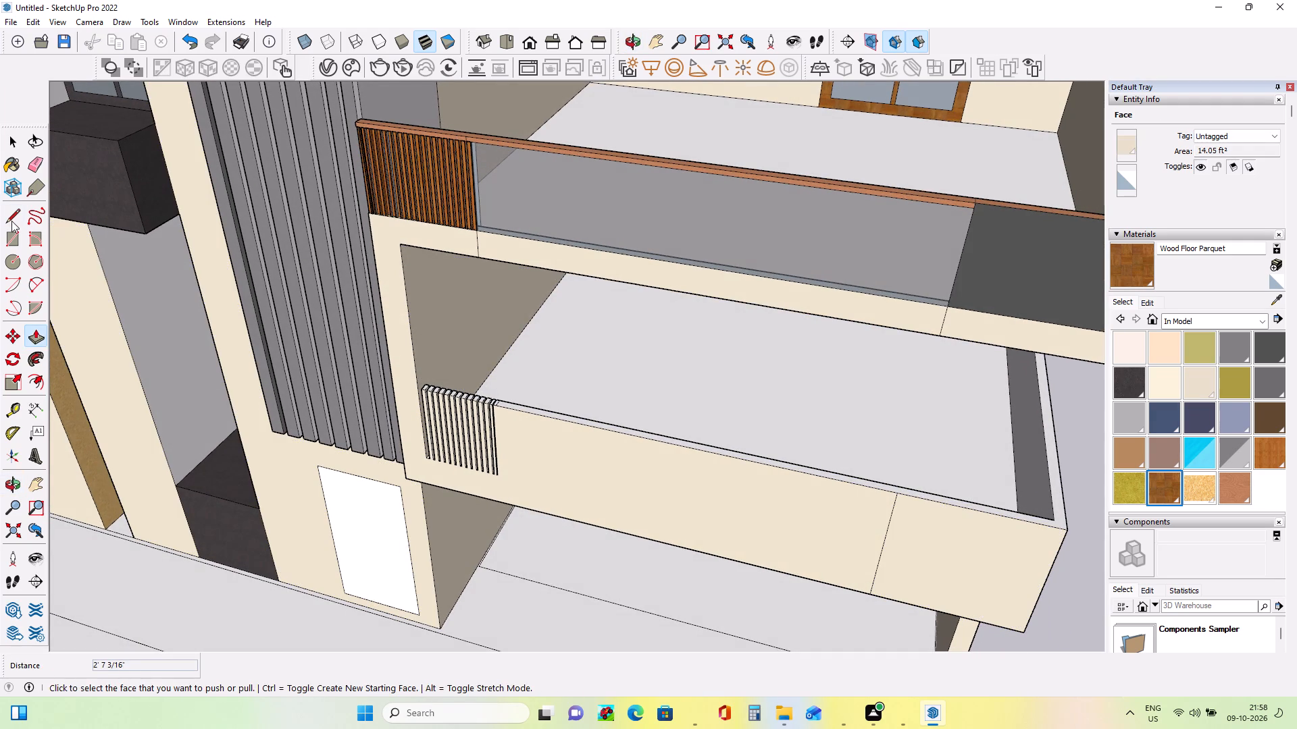
{"action": "left_click", "coordinate": [11, 221]}
{"action": "left_click", "coordinate": [894, 496]}
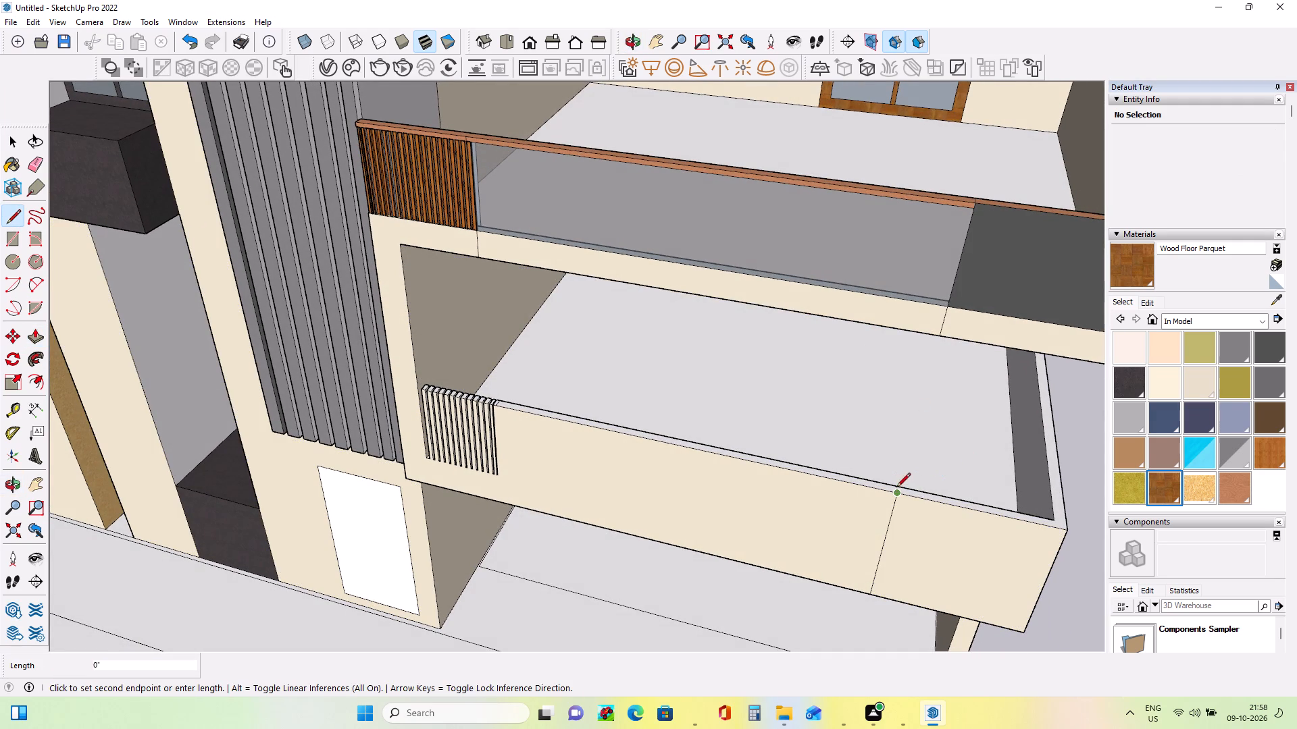
{"action": "scroll", "coordinate": [902, 489], "scroll_direction": "up", "scroll_amount": 7}
{"action": "left_click", "coordinate": [901, 489]}
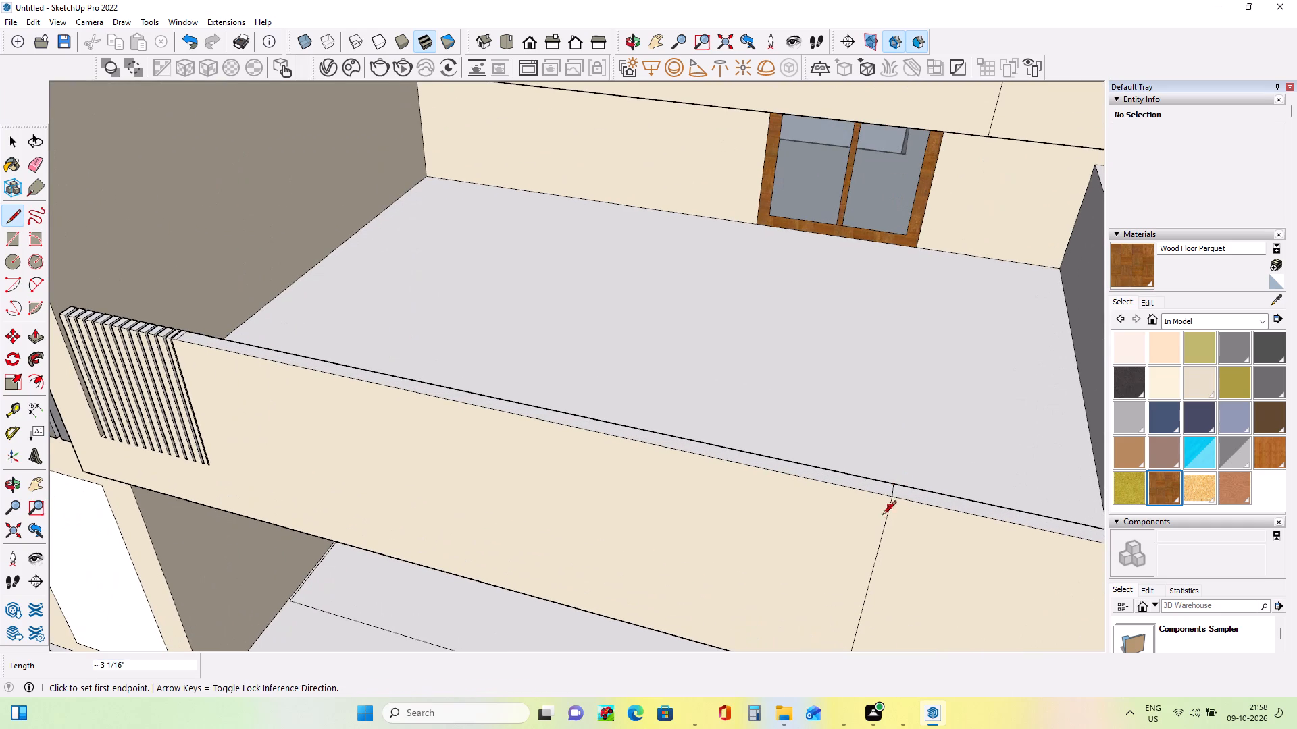
{"action": "scroll", "coordinate": [882, 517], "scroll_direction": "down", "scroll_amount": 10}
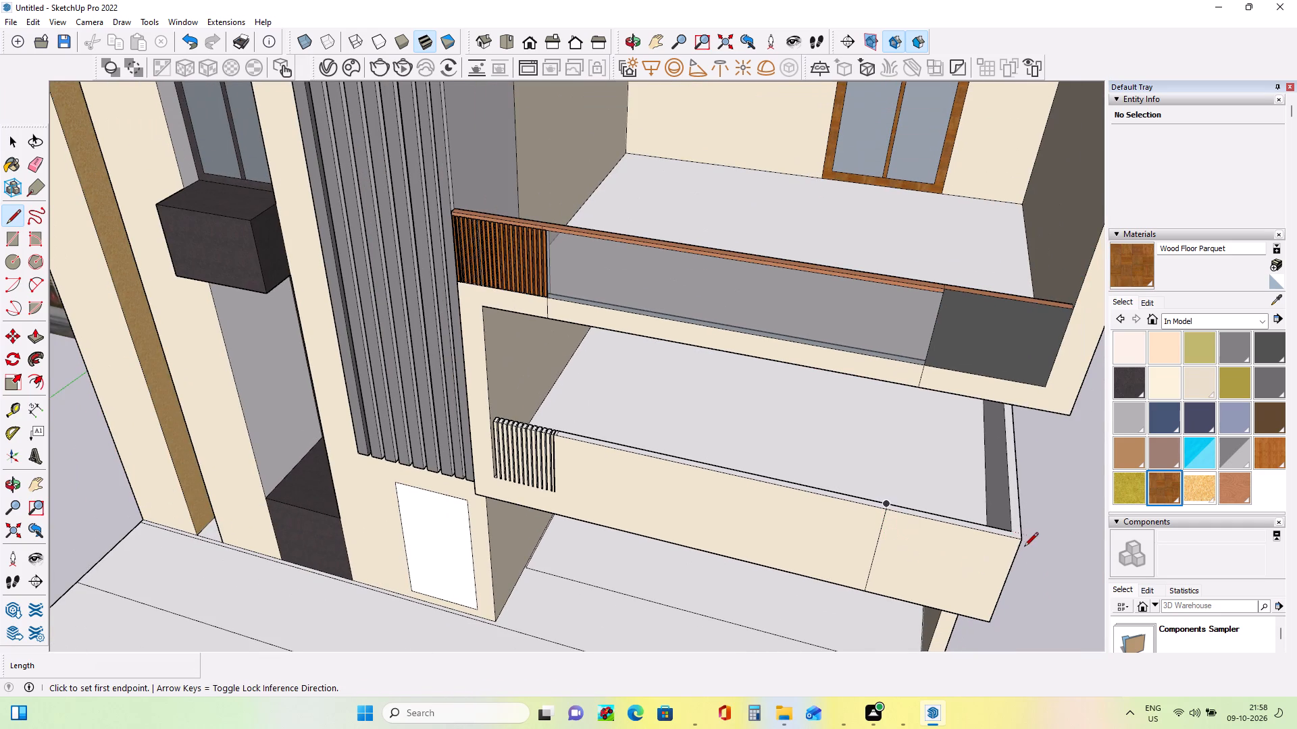
{"action": "scroll", "coordinate": [1013, 536], "scroll_direction": "up", "scroll_amount": 7}
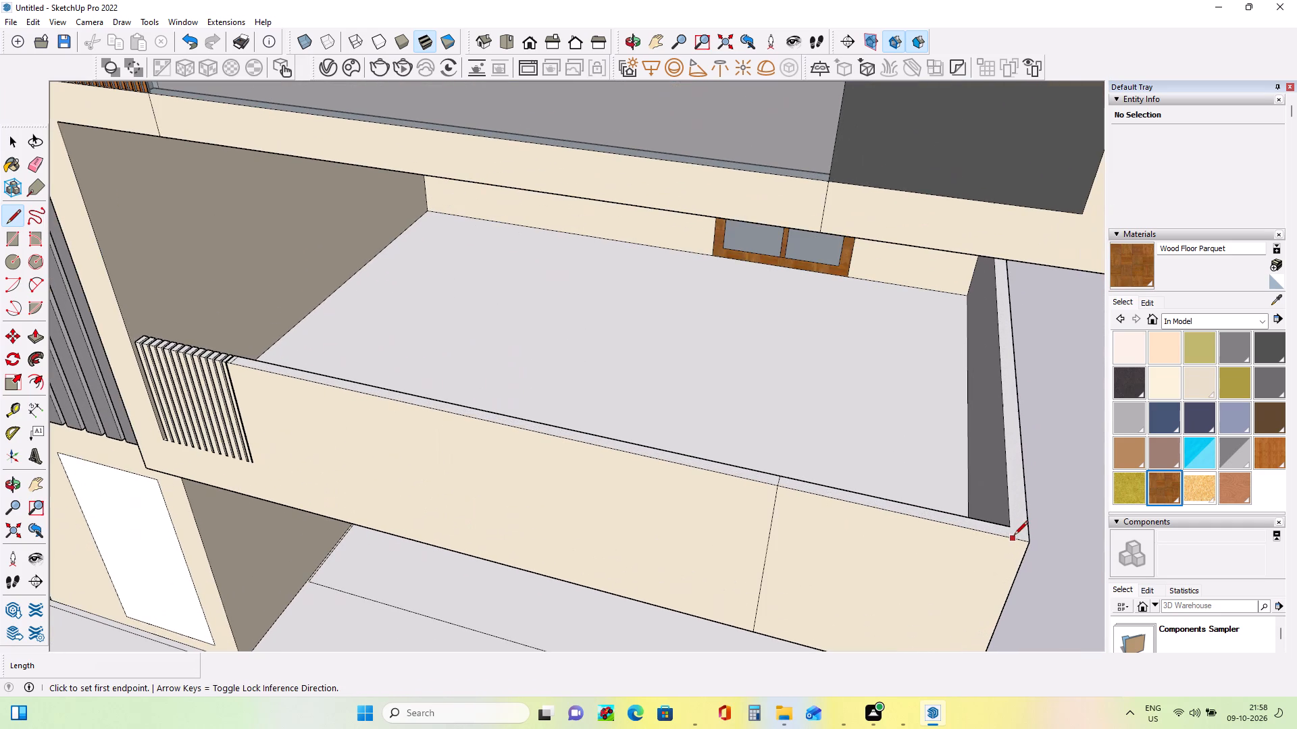
{"action": "left_click", "coordinate": [1011, 526]}
{"action": "left_click", "coordinate": [1009, 542]}
Draw a line about 2' 3 13/16" long along the bottom of the lower balcony's slat row.
{"action": "middle_click_drag", "start_coordinate": [941, 588], "coordinate": [982, 556]}
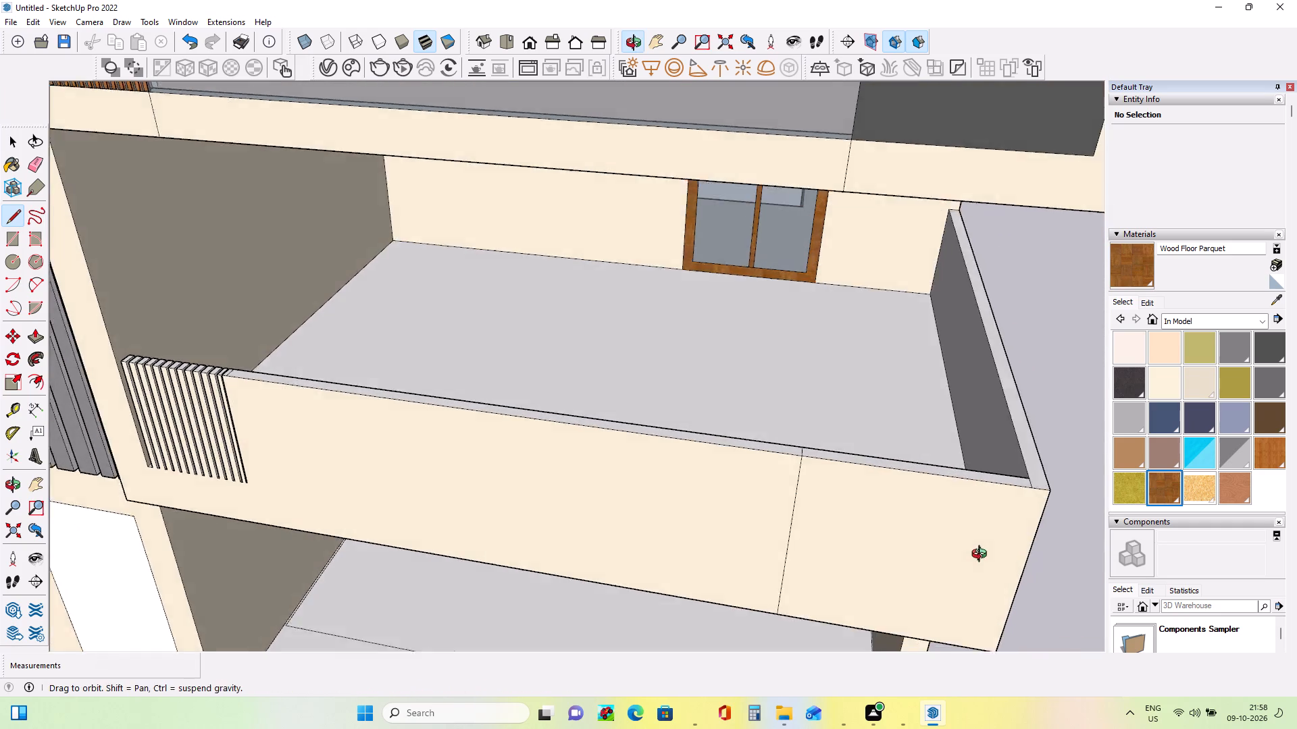
{"action": "middle_click_drag", "start_coordinate": [982, 556], "coordinate": [991, 547]}
{"action": "scroll", "coordinate": [991, 547], "scroll_direction": "down", "scroll_amount": 9}
{"action": "middle_click_drag", "start_coordinate": [986, 561], "coordinate": [990, 593]}
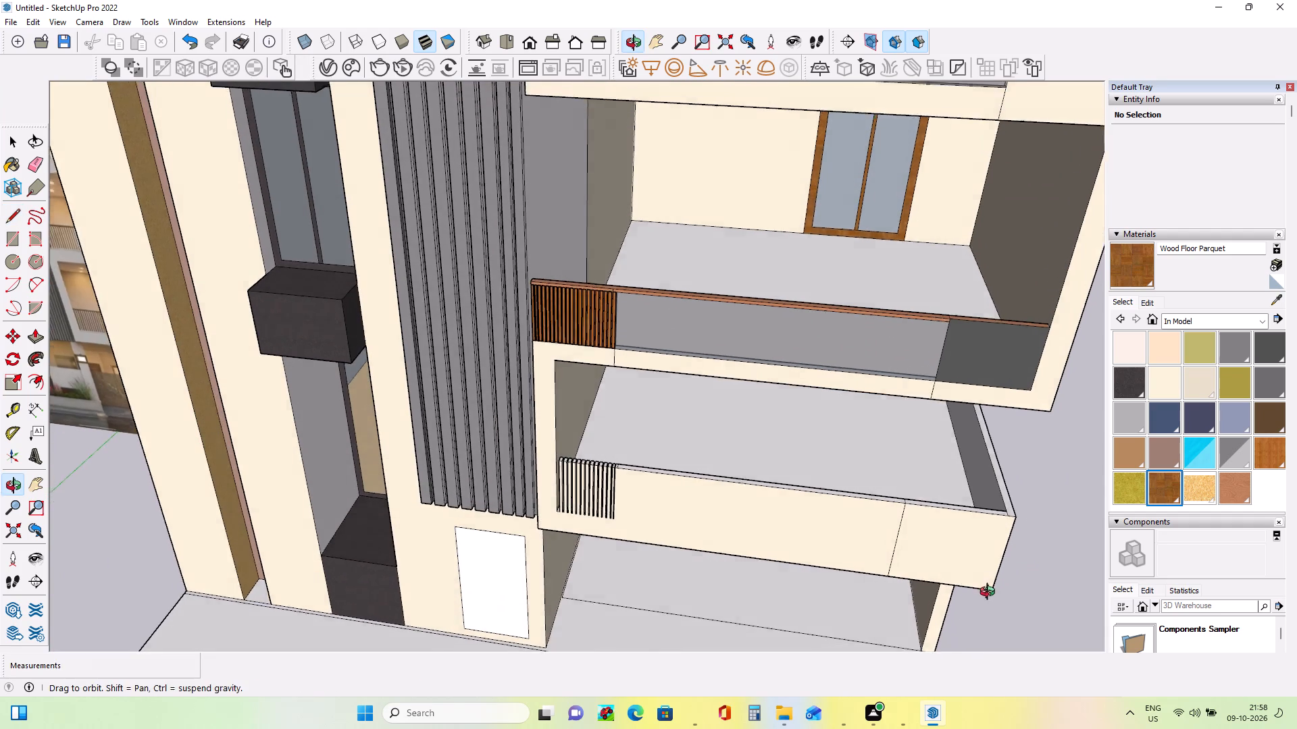
{"action": "middle_click_drag", "start_coordinate": [990, 593], "coordinate": [992, 602]}
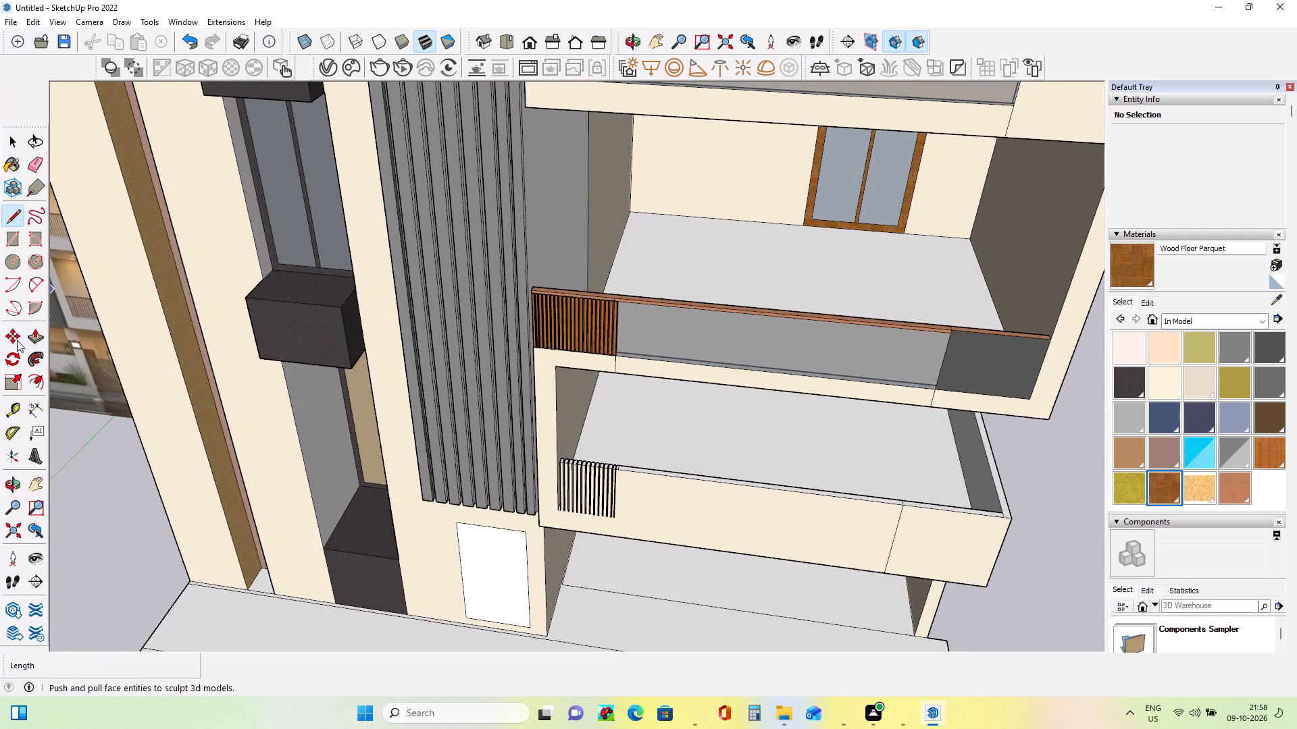
{"action": "left_click", "coordinate": [13, 220]}
{"action": "scroll", "coordinate": [397, 465], "scroll_direction": "up", "scroll_amount": 3}
{"action": "scroll", "coordinate": [563, 521], "scroll_direction": "up", "scroll_amount": 2}
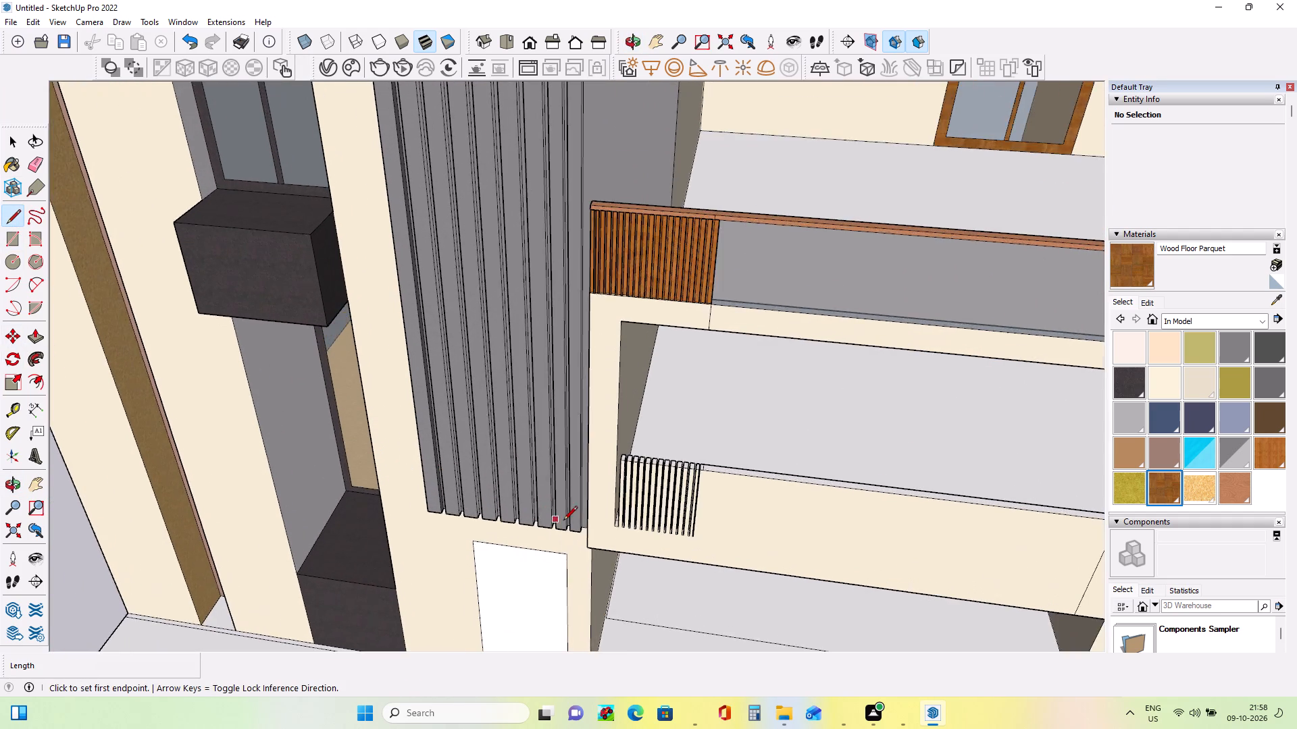
{"action": "scroll", "coordinate": [563, 521], "scroll_direction": "up", "scroll_amount": 3}
{"action": "left_click", "coordinate": [653, 532]}
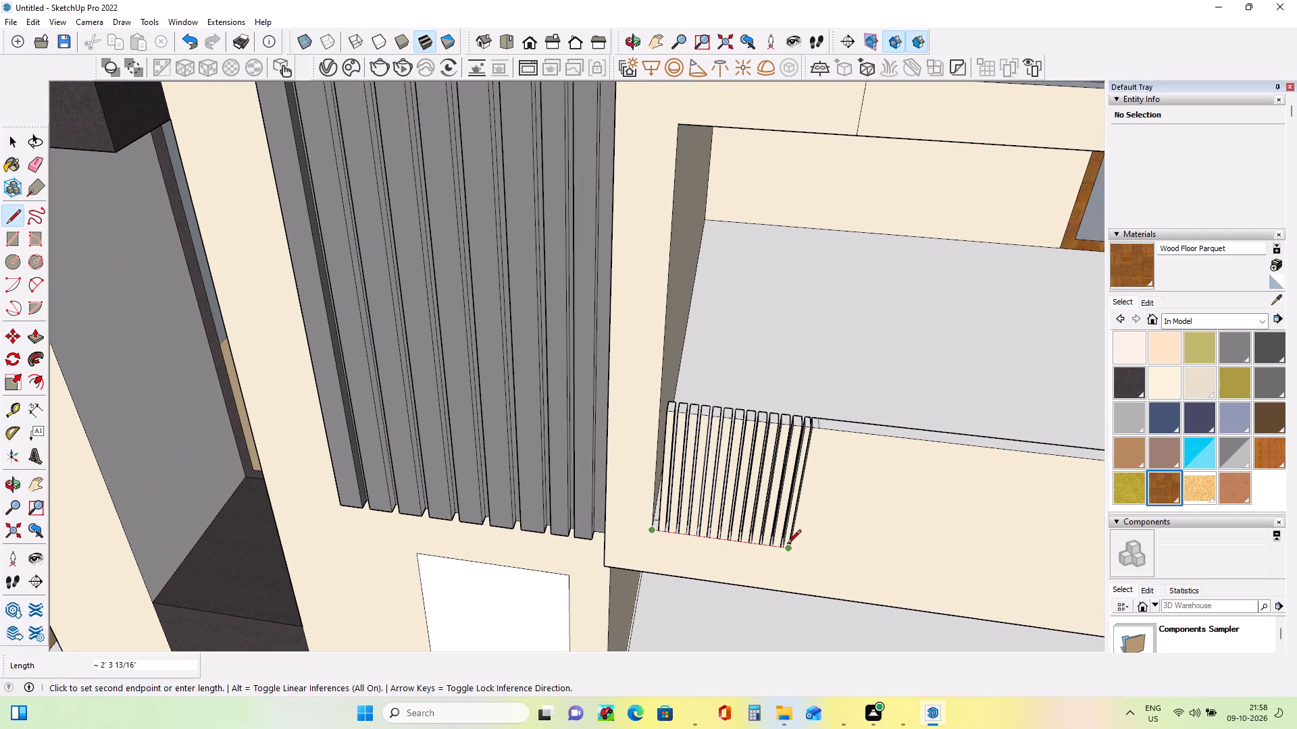
{"action": "left_click", "coordinate": [789, 545]}
Draw a line about 10' 10 9/16" long across the parapet front, from the slat row's inner lower corner to the dividing line.
{"action": "scroll", "coordinate": [584, 497], "scroll_direction": "down", "scroll_amount": 7}
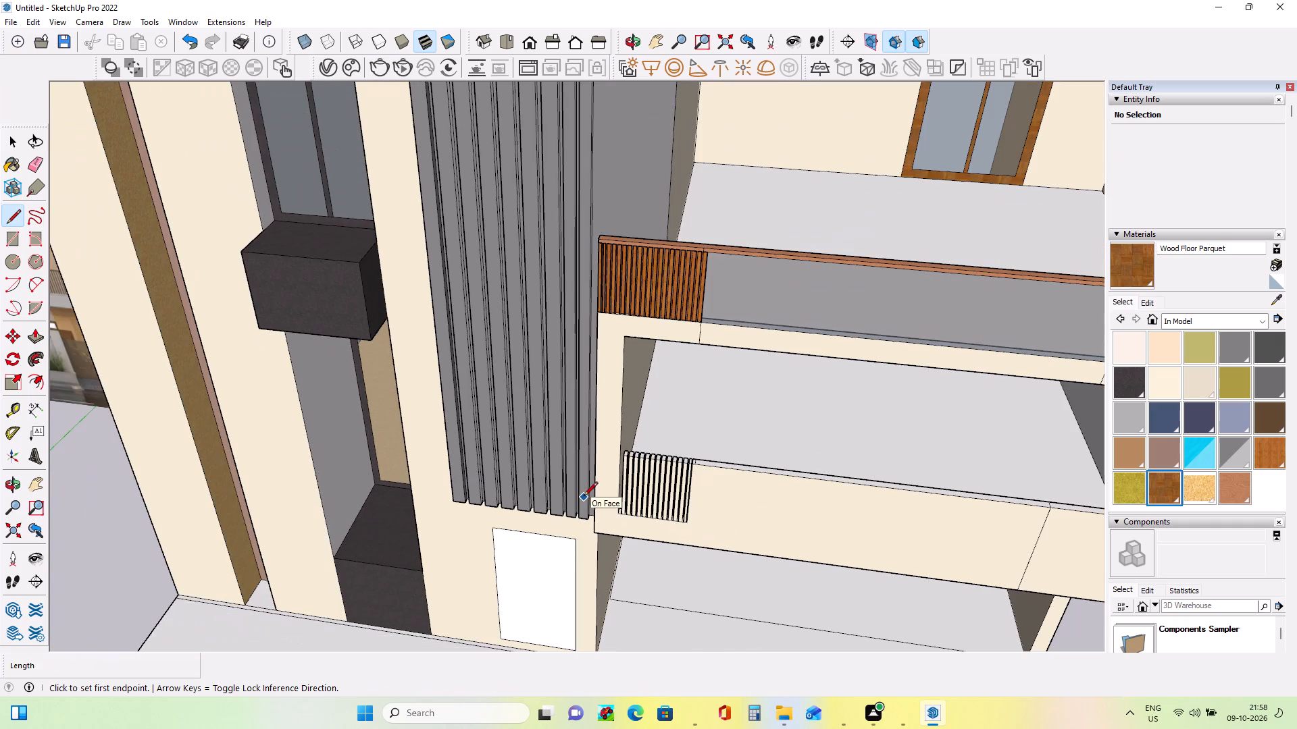
{"action": "middle_click_drag", "start_coordinate": [828, 501], "coordinate": [839, 531]}
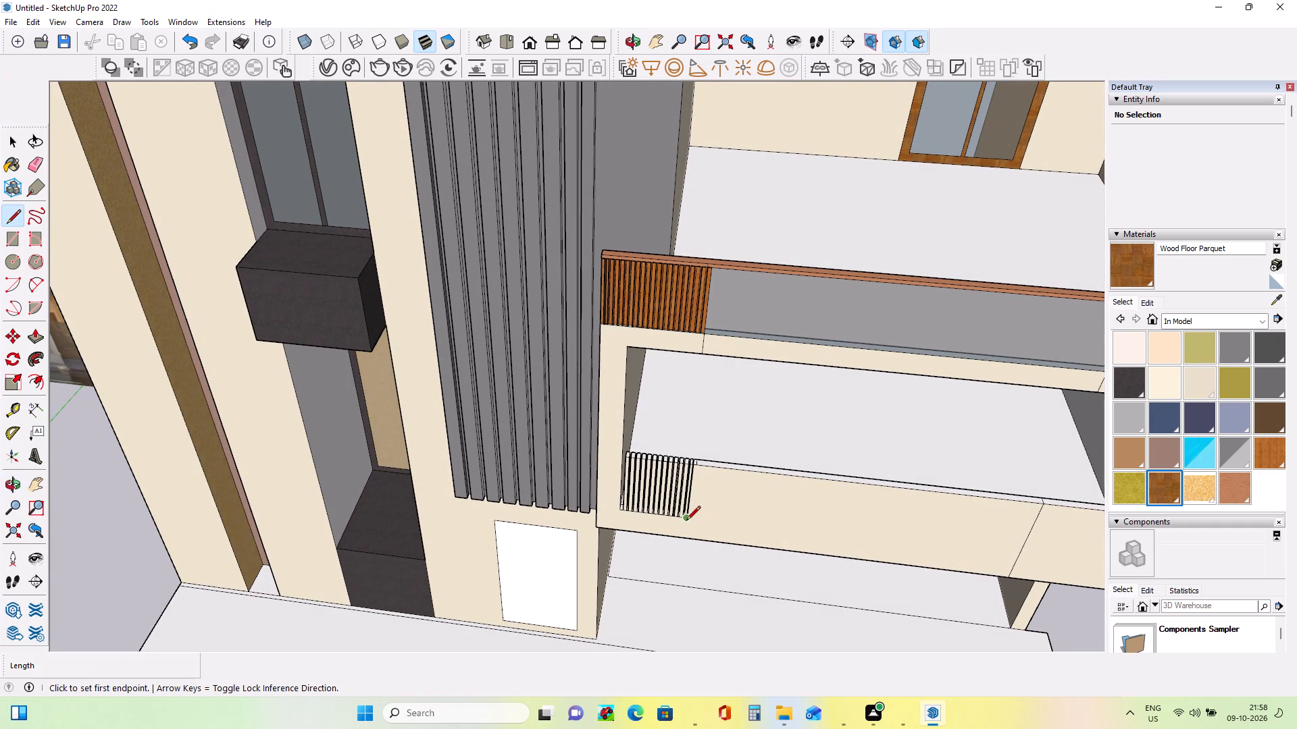
{"action": "left_click", "coordinate": [686, 521]}
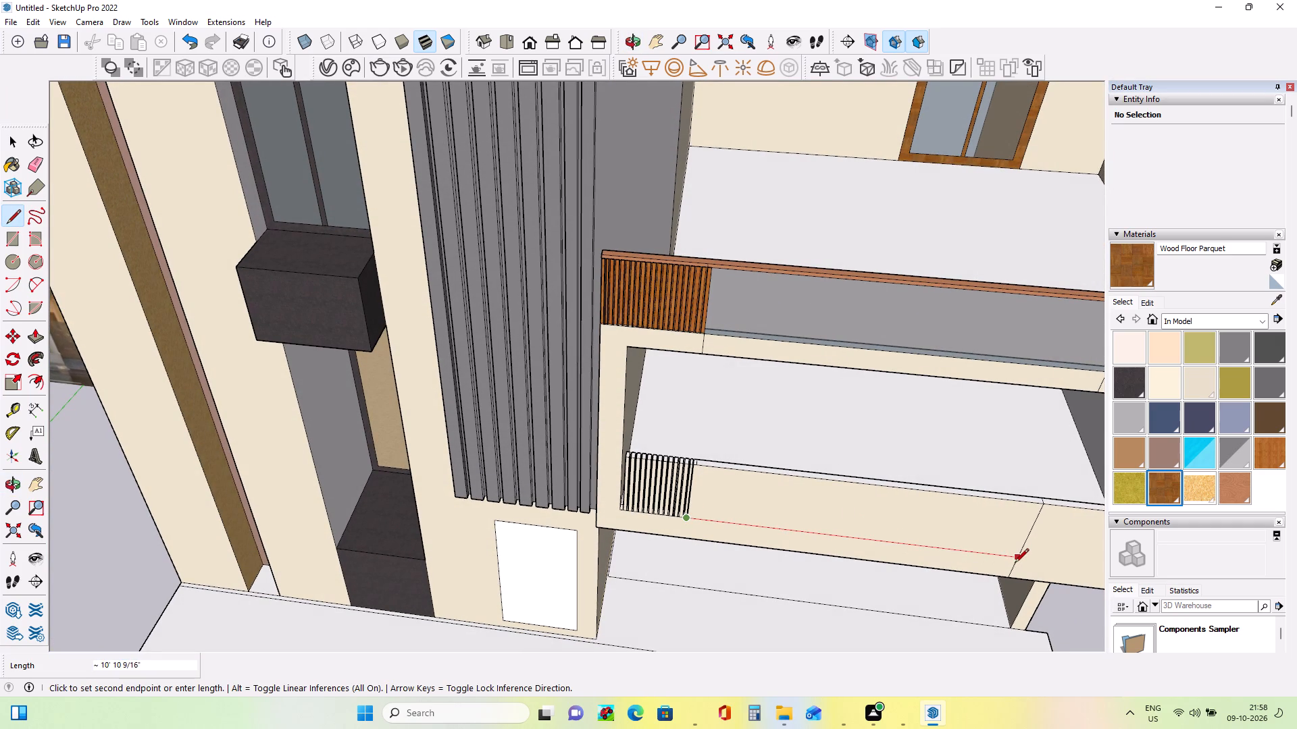
{"action": "middle_click_drag", "start_coordinate": [980, 551], "coordinate": [963, 431]}
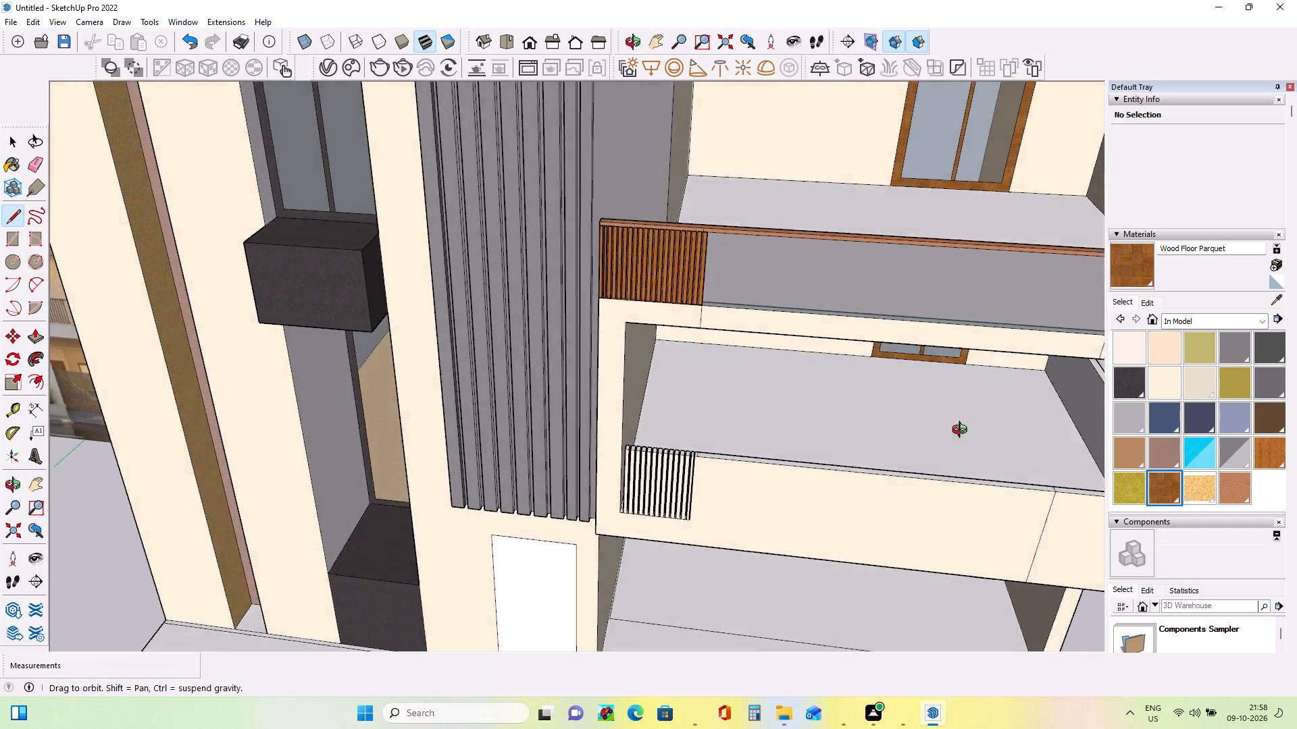
{"action": "middle_click_drag", "start_coordinate": [963, 431], "coordinate": [950, 377]}
{"action": "scroll", "coordinate": [950, 377], "scroll_direction": "down", "scroll_amount": 1}
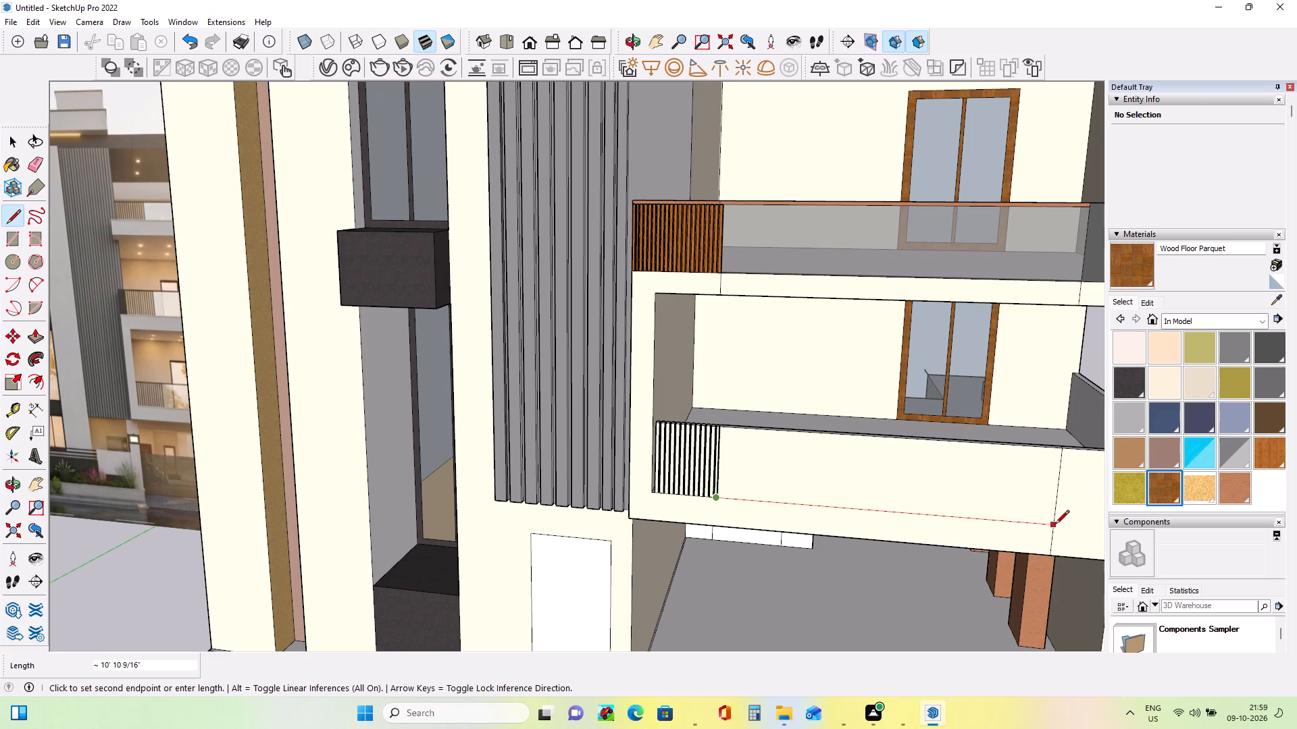
{"action": "left_click", "coordinate": [1055, 525]}
Push/Pull the parapet's top between the slats and the dividing line down 2' 7 3/16", opening the railing span.
{"action": "middle_click_drag", "start_coordinate": [760, 504], "coordinate": [811, 575]}
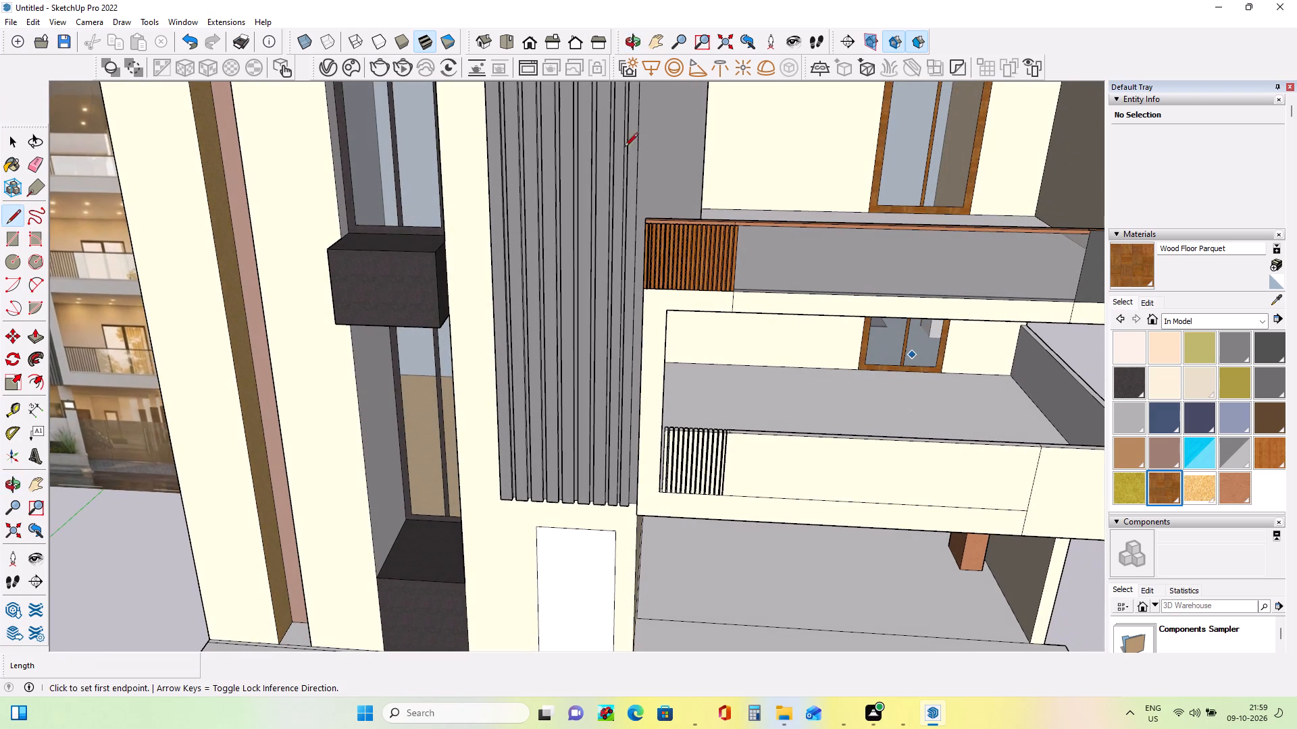
{"action": "left_click", "coordinate": [33, 337]}
{"action": "middle_click_drag", "start_coordinate": [837, 417], "coordinate": [849, 510]}
{"action": "left_click", "coordinate": [861, 448]}
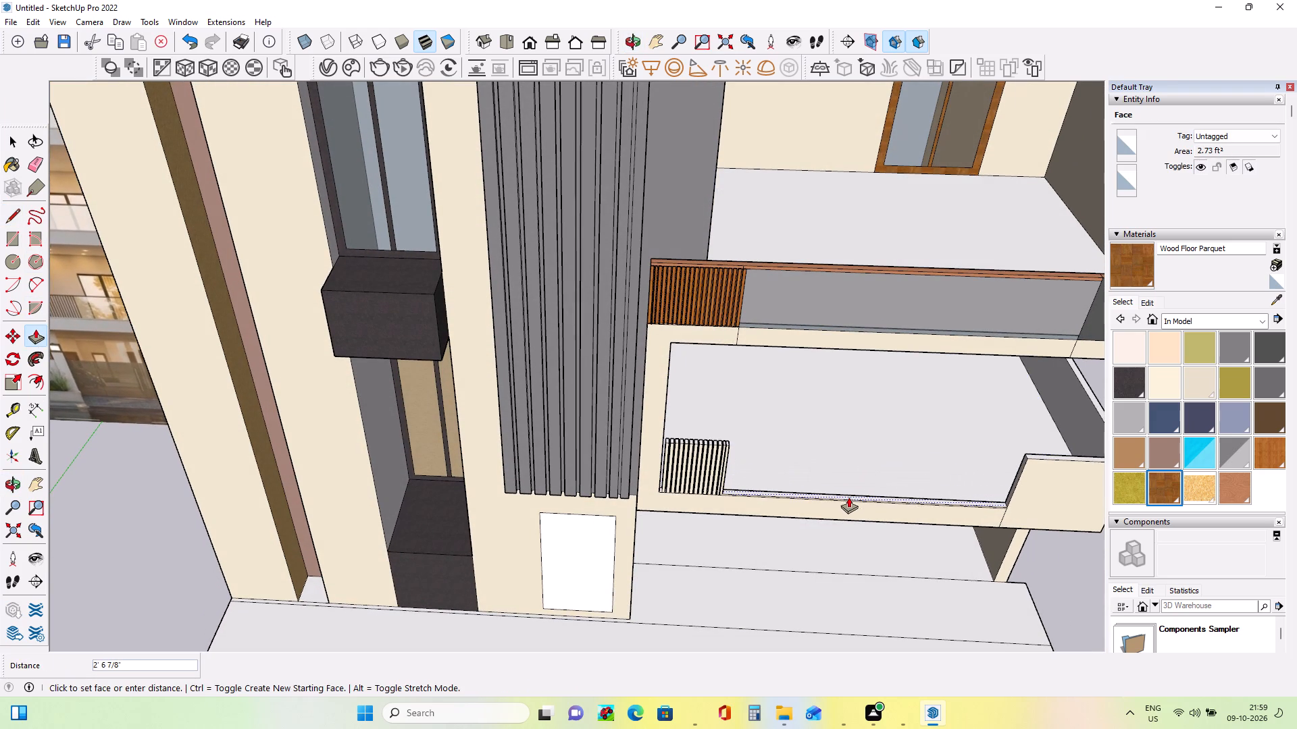
{"action": "left_click", "coordinate": [846, 505]}
Push/Pull the top of the lower balcony's side parapet up 2".
{"action": "middle_click_drag", "start_coordinate": [620, 452], "coordinate": [555, 393]}
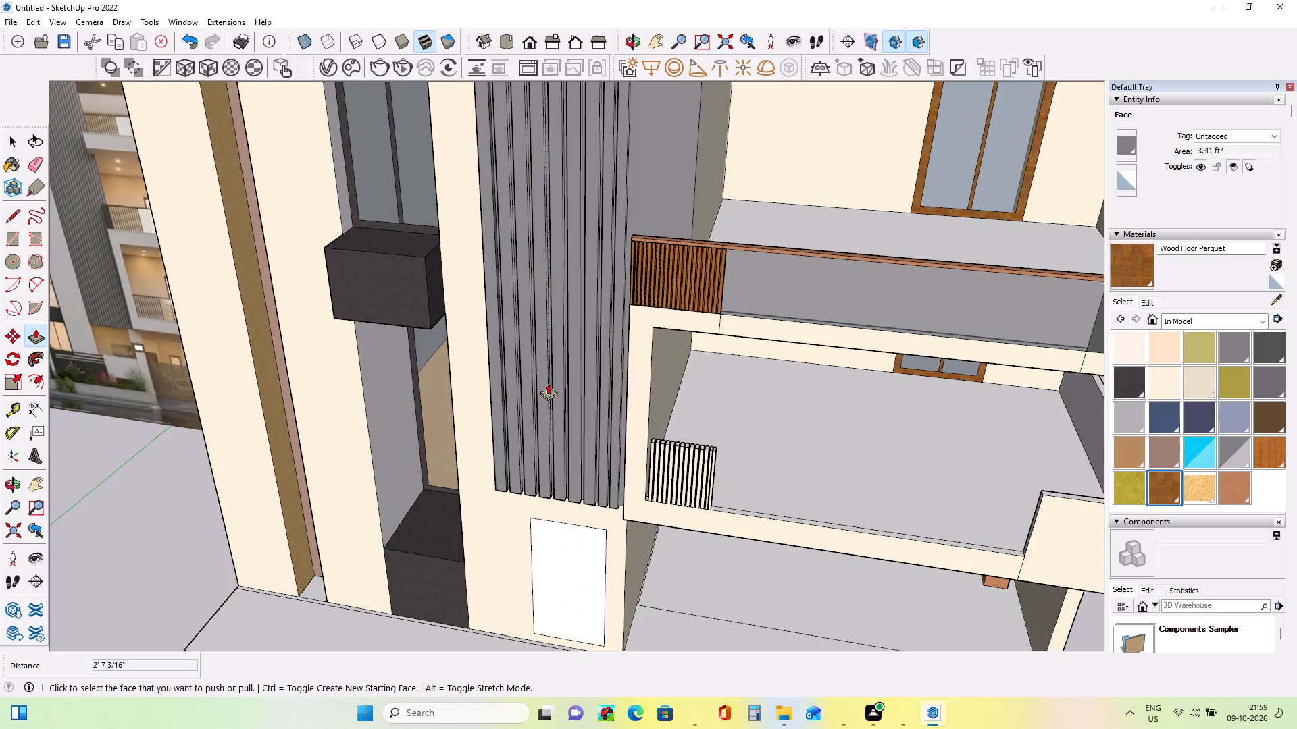
{"action": "scroll", "coordinate": [548, 383], "scroll_direction": "down", "scroll_amount": 8}
{"action": "middle_click_drag", "start_coordinate": [760, 484], "coordinate": [805, 489]}
{"action": "scroll", "coordinate": [770, 480], "scroll_direction": "up", "scroll_amount": 4}
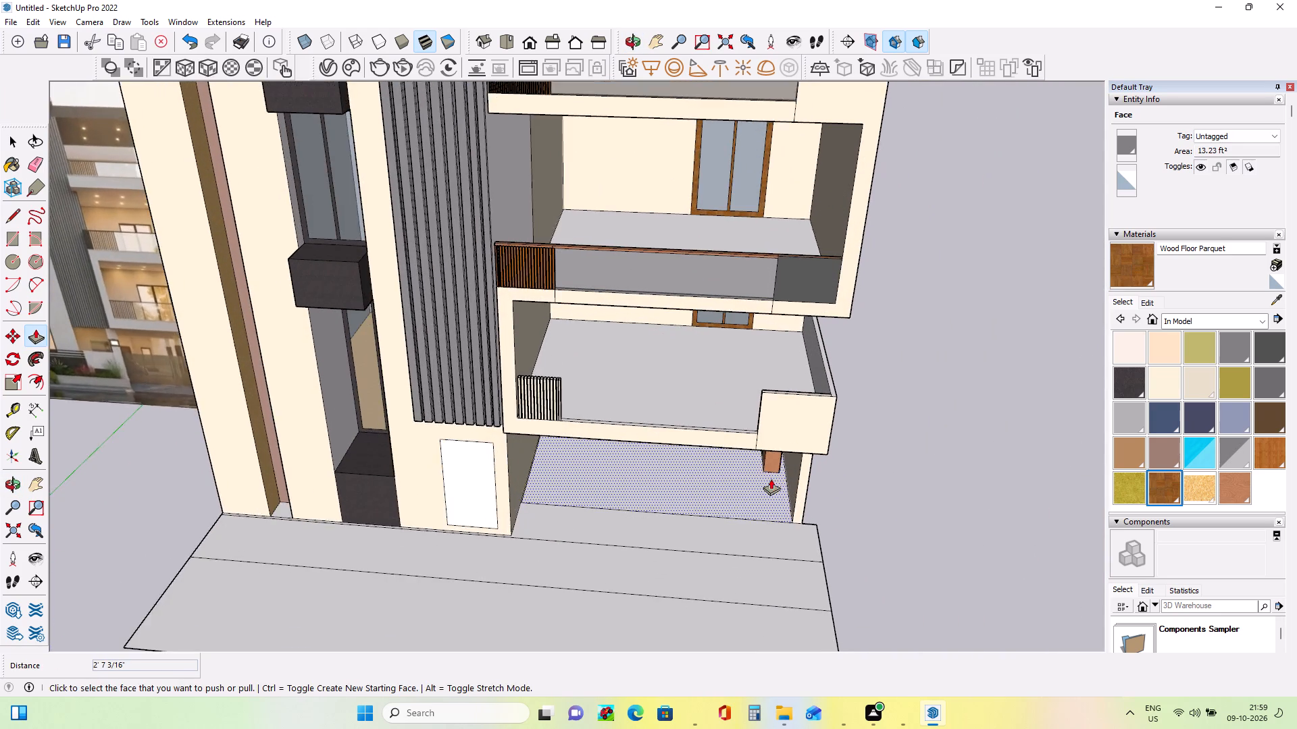
{"action": "middle_click_drag", "start_coordinate": [775, 465], "coordinate": [800, 464]}
{"action": "middle_click_drag", "start_coordinate": [818, 413], "coordinate": [783, 433]}
{"action": "middle_click_drag", "start_coordinate": [796, 384], "coordinate": [798, 431]}
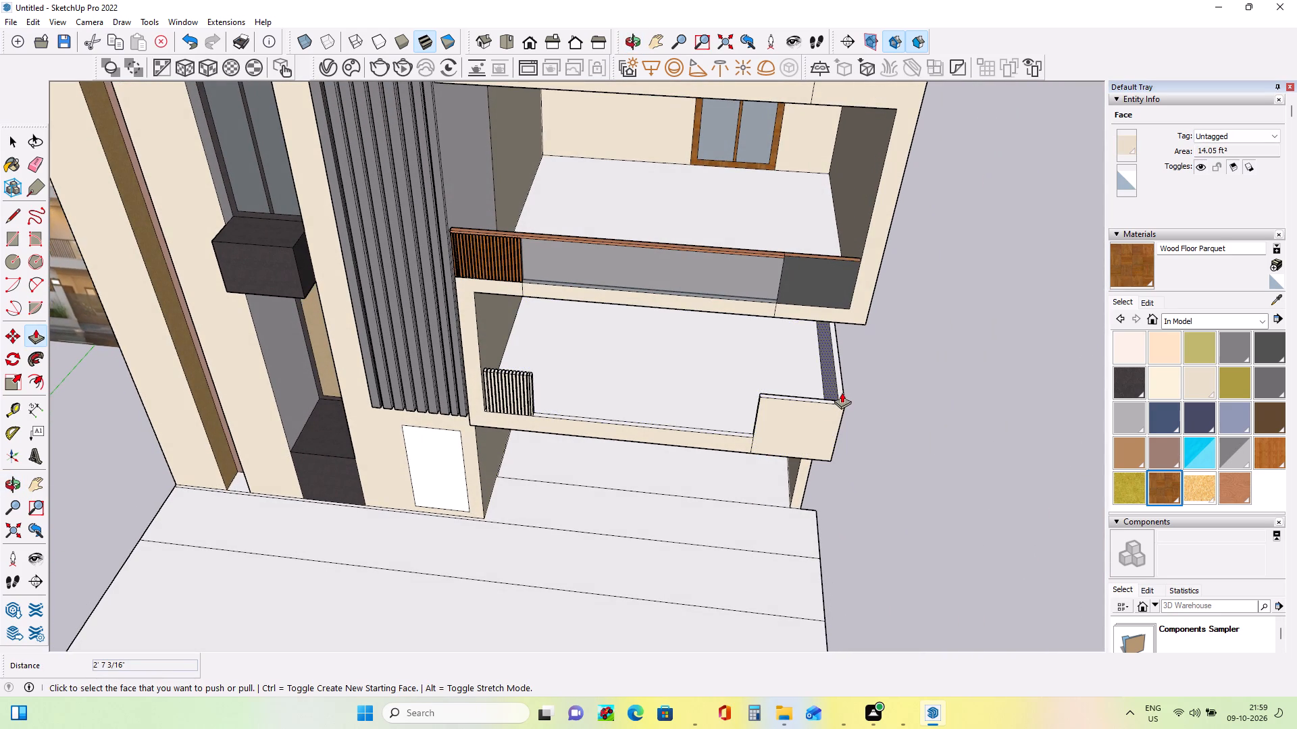
{"action": "scroll", "coordinate": [843, 389], "scroll_direction": "up", "scroll_amount": 3}
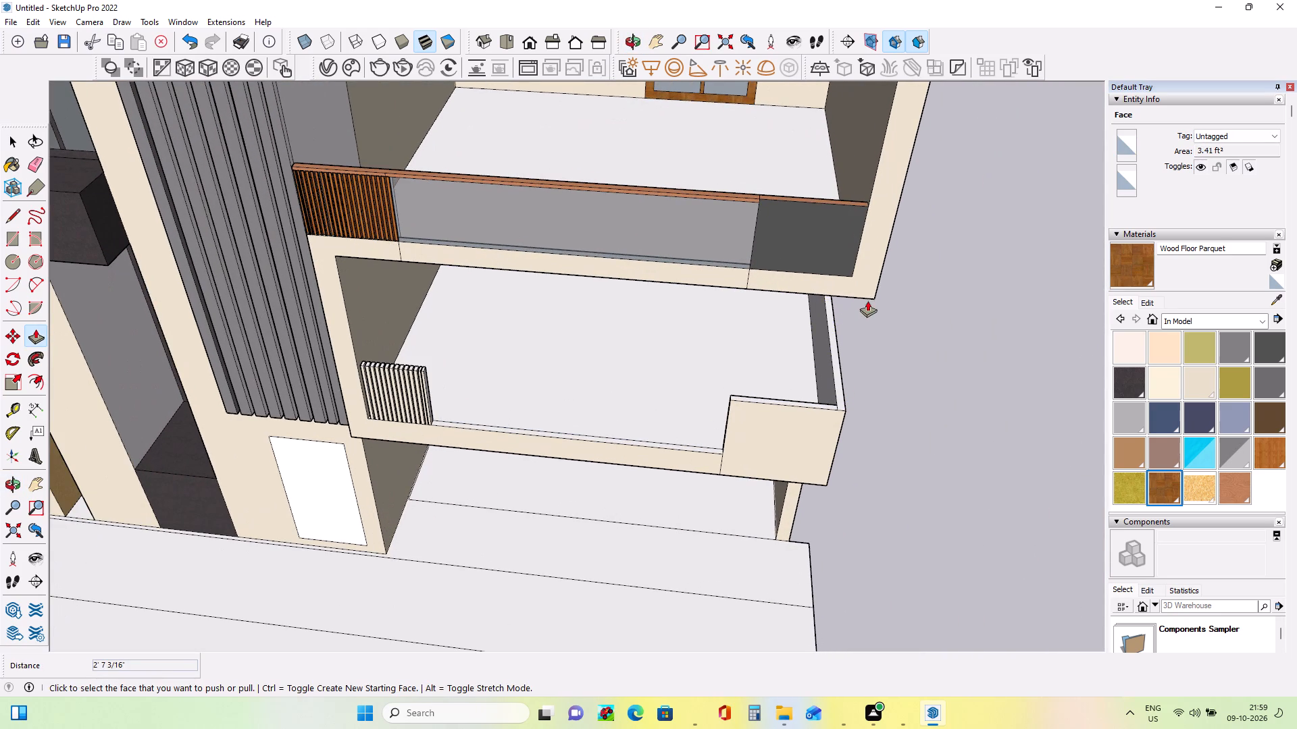
{"action": "scroll", "coordinate": [852, 374], "scroll_direction": "up", "scroll_amount": 4}
{"action": "left_click", "coordinate": [835, 400]}
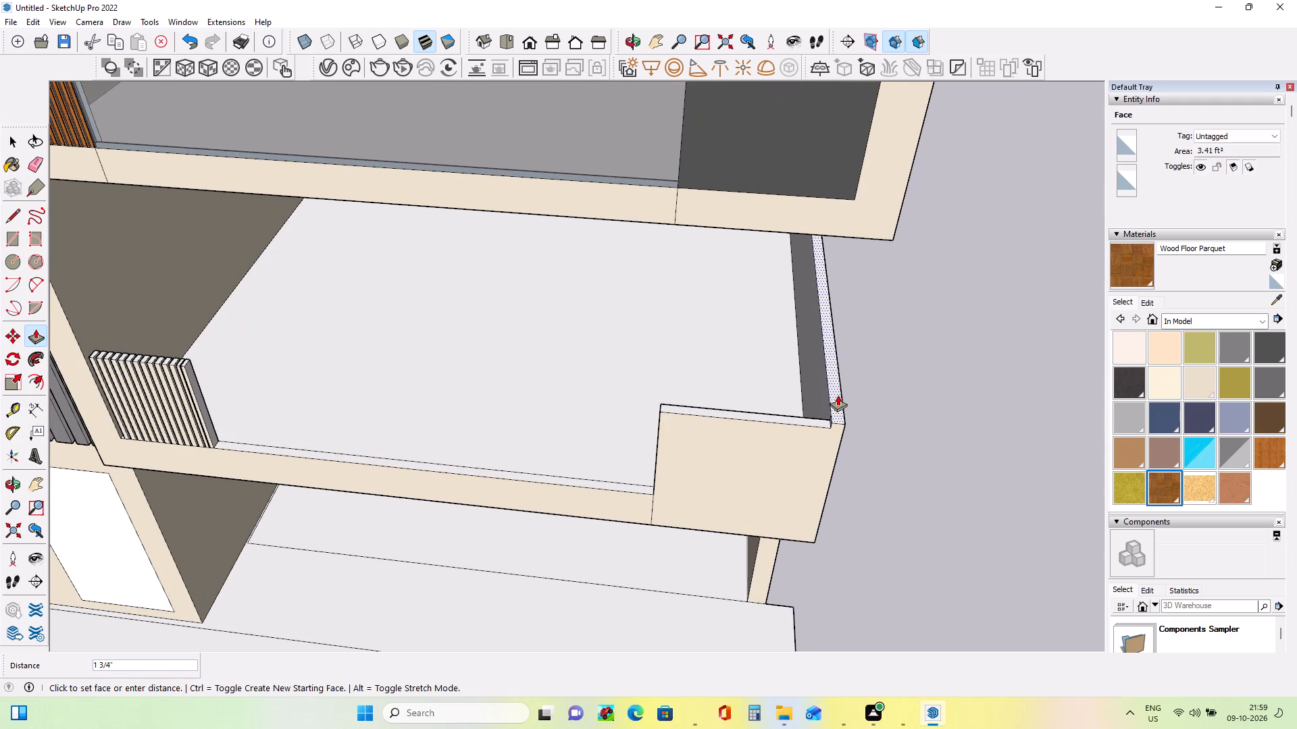
{"action": "left_click", "coordinate": [838, 395]}
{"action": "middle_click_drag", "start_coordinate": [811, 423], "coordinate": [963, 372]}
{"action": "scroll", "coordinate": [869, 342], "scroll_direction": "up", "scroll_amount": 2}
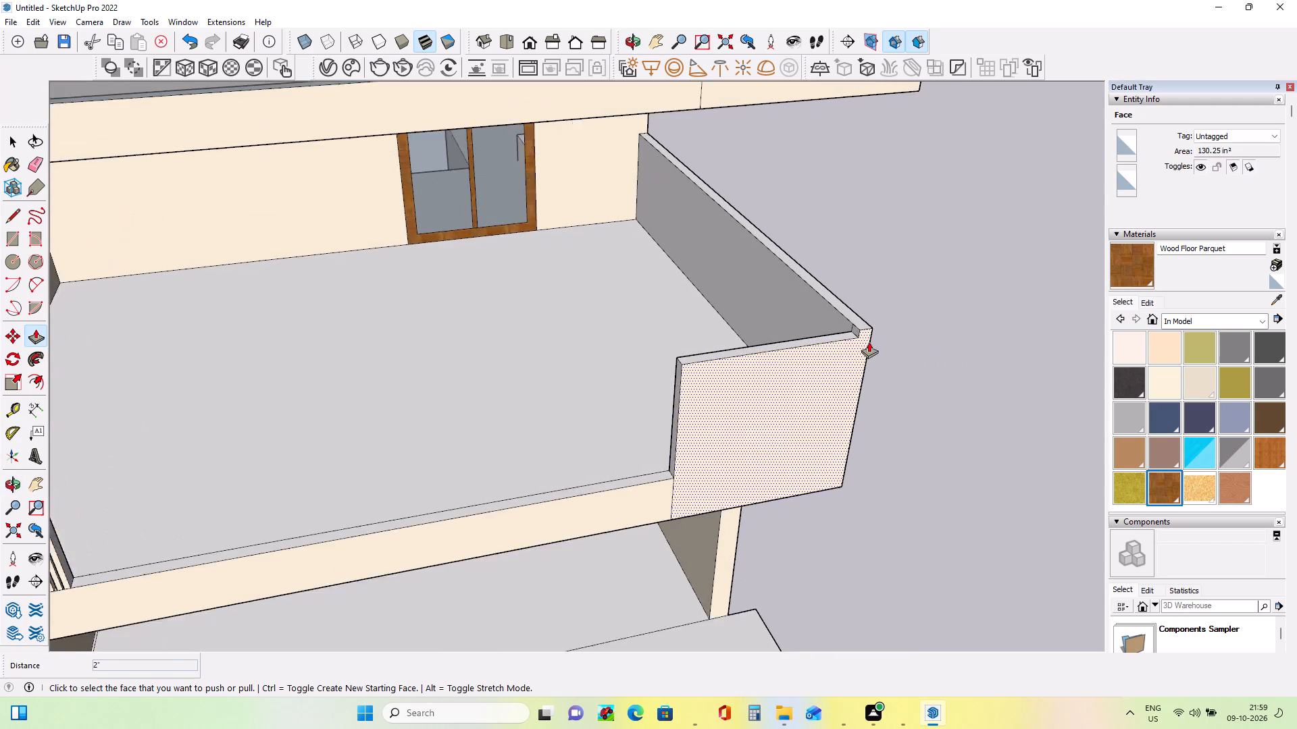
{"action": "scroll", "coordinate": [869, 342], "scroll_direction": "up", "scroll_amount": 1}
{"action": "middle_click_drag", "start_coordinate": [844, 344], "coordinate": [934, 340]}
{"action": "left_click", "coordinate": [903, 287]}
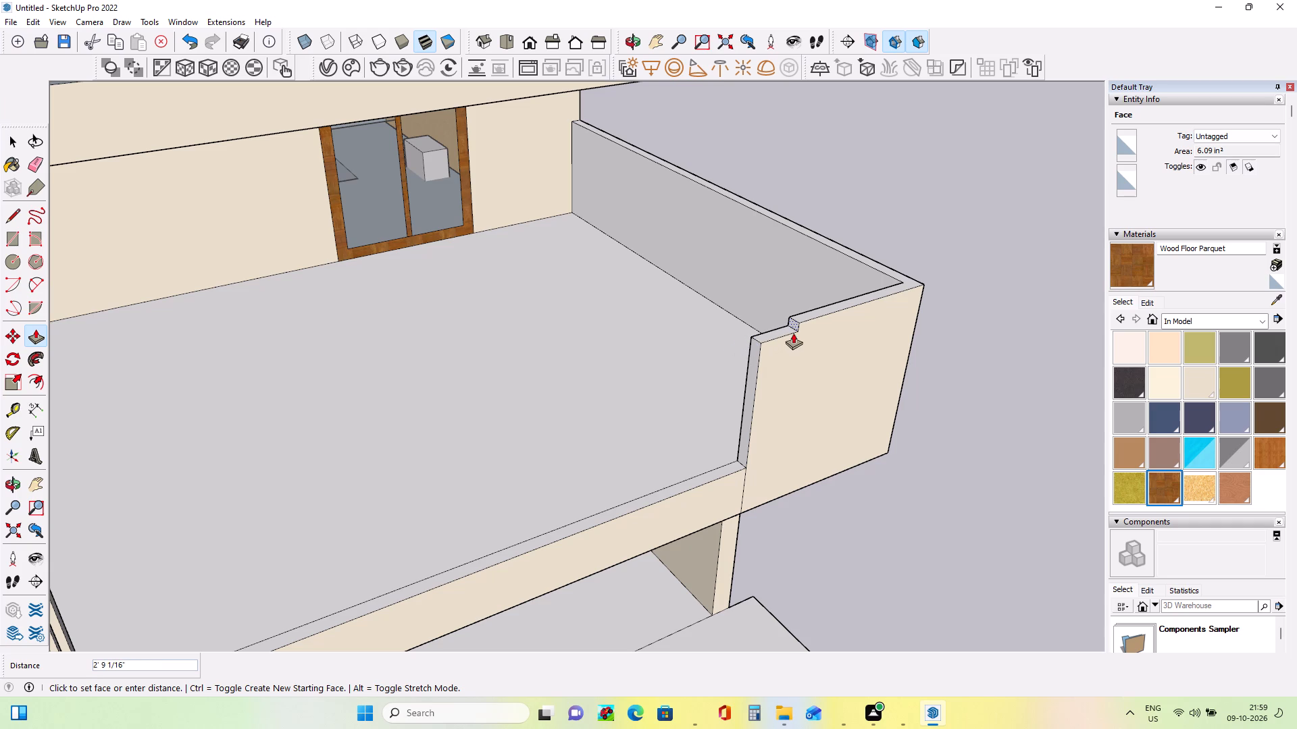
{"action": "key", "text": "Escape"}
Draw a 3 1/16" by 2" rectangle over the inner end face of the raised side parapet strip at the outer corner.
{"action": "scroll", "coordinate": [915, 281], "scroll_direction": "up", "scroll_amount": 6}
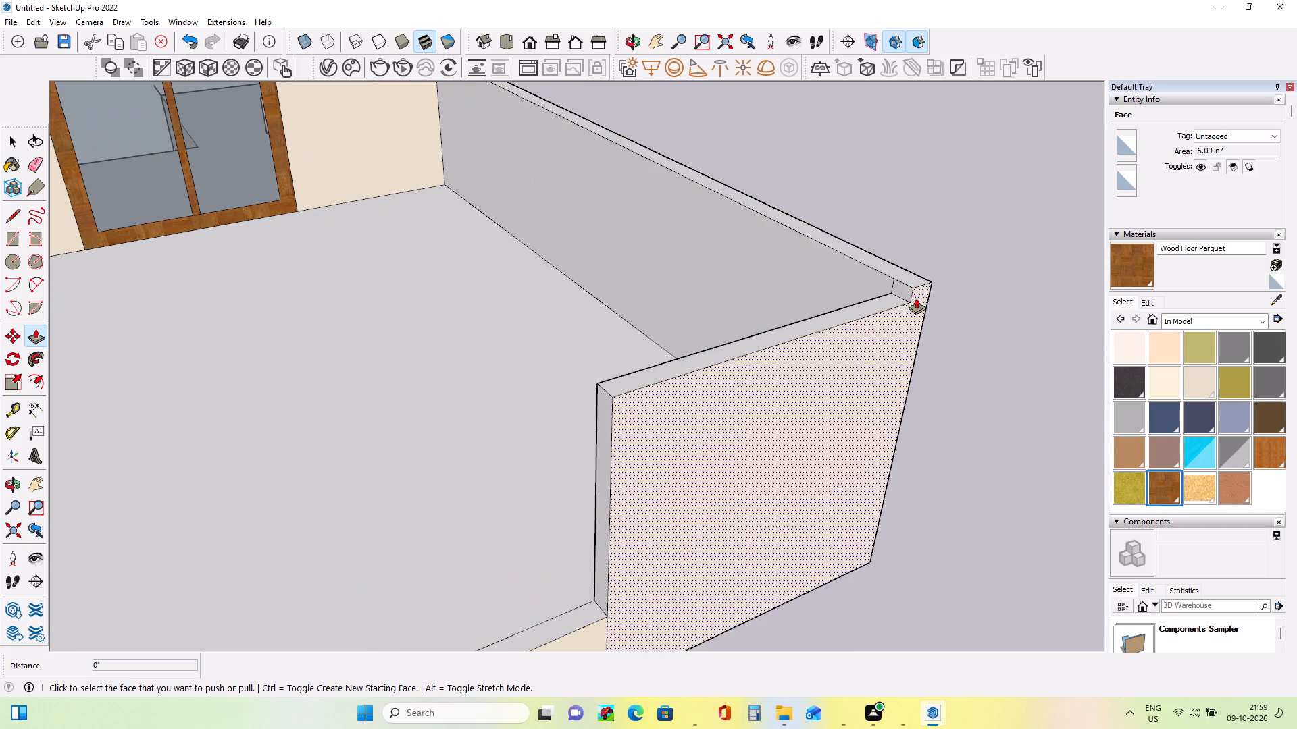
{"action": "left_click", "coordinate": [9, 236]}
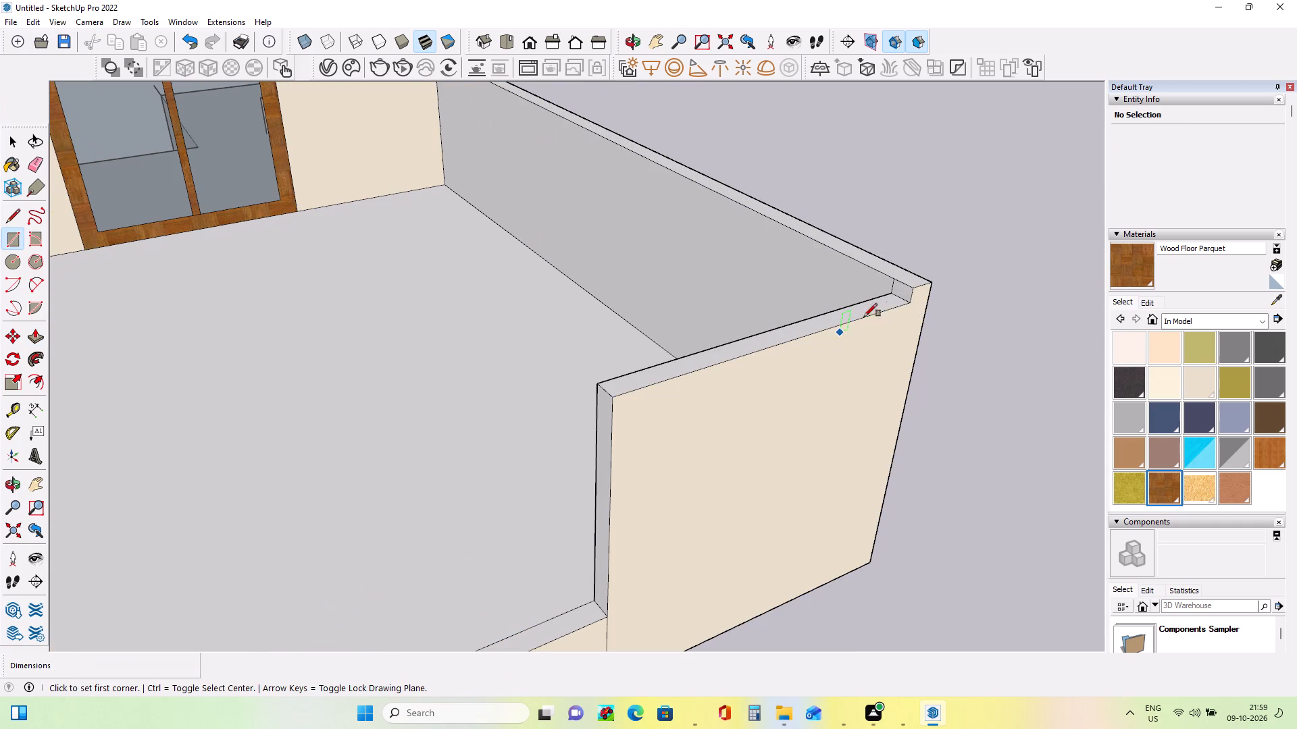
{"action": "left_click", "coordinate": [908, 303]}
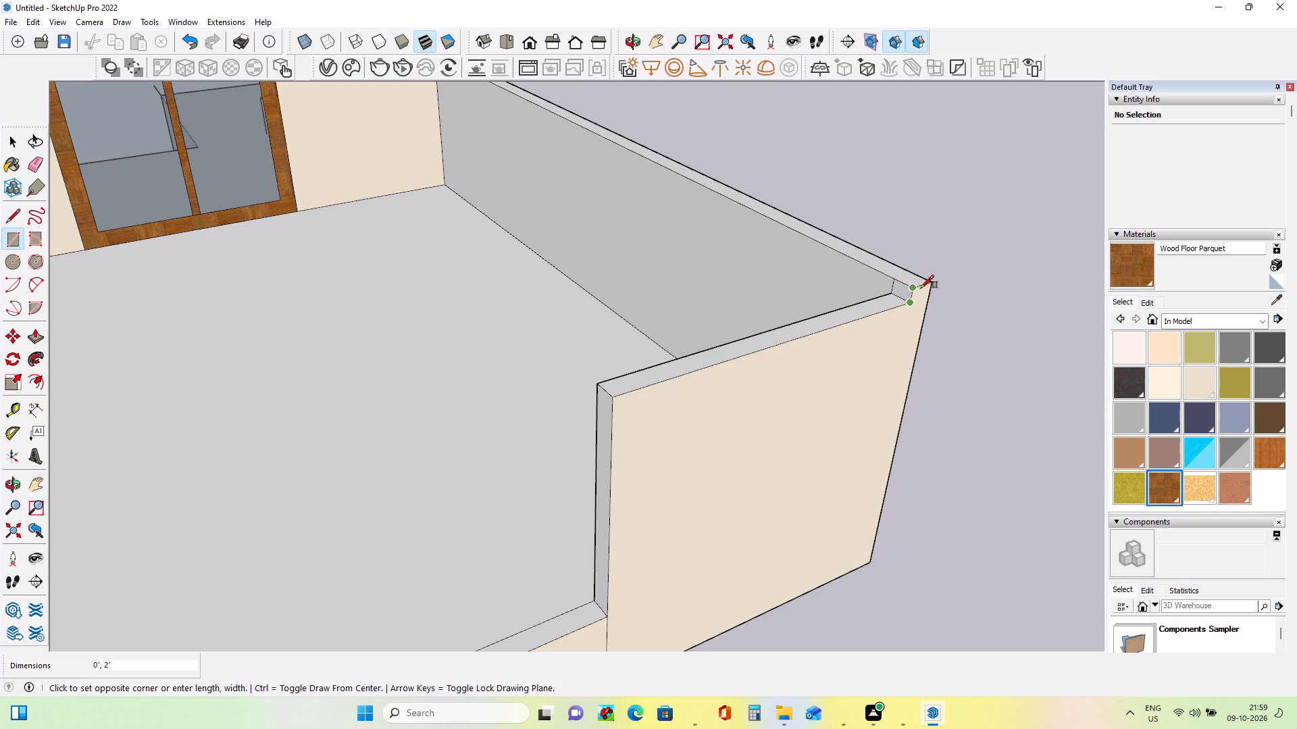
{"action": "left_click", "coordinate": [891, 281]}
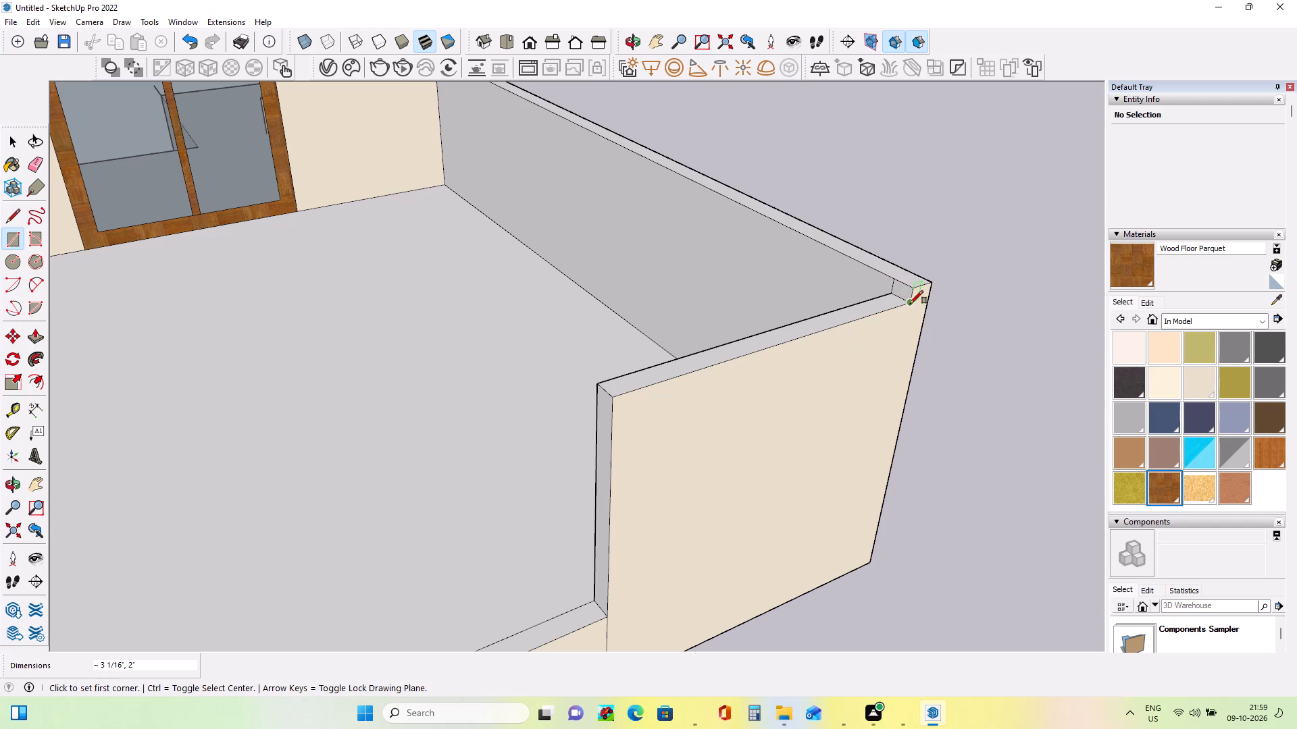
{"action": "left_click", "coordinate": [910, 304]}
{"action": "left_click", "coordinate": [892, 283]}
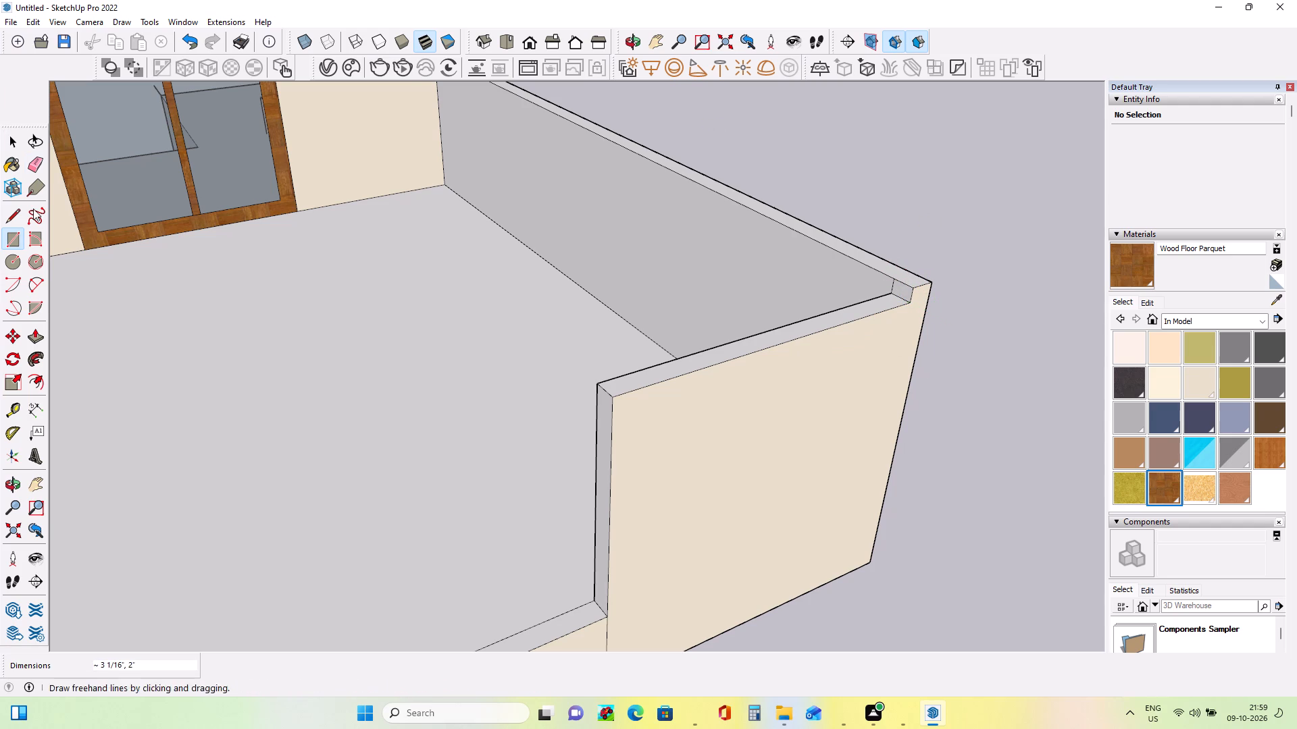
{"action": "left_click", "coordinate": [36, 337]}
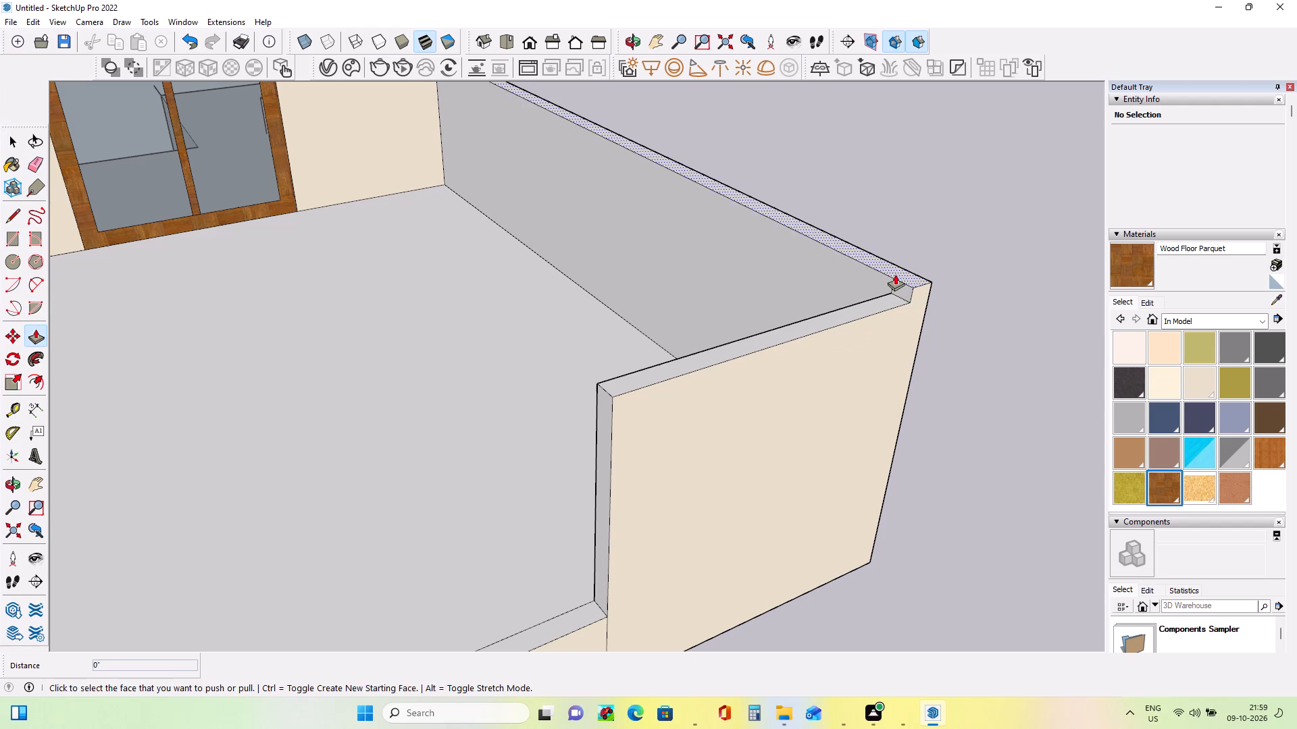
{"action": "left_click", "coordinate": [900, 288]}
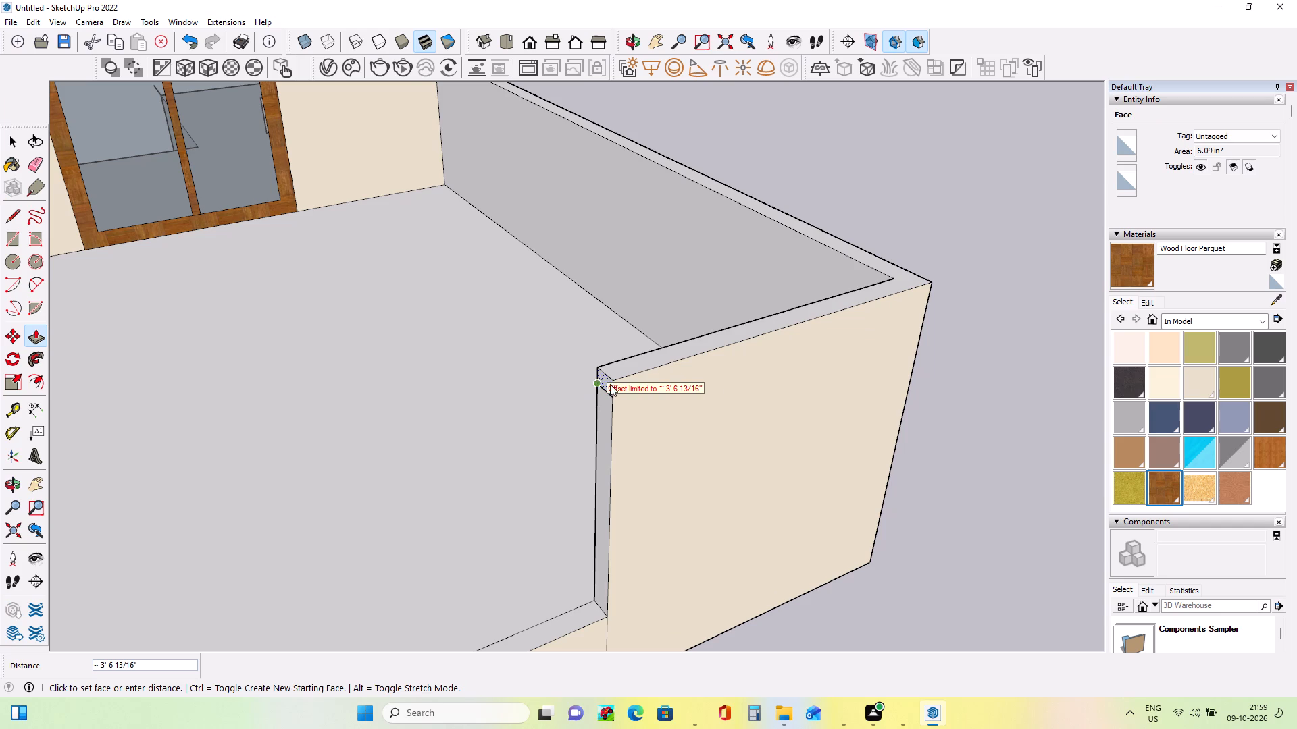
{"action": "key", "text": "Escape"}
Draw a 3 1/4" by 2" rectangle on the front end of the raised side parapet strip at the outer corner.
{"action": "middle_click_drag", "start_coordinate": [882, 352], "coordinate": [727, 317]}
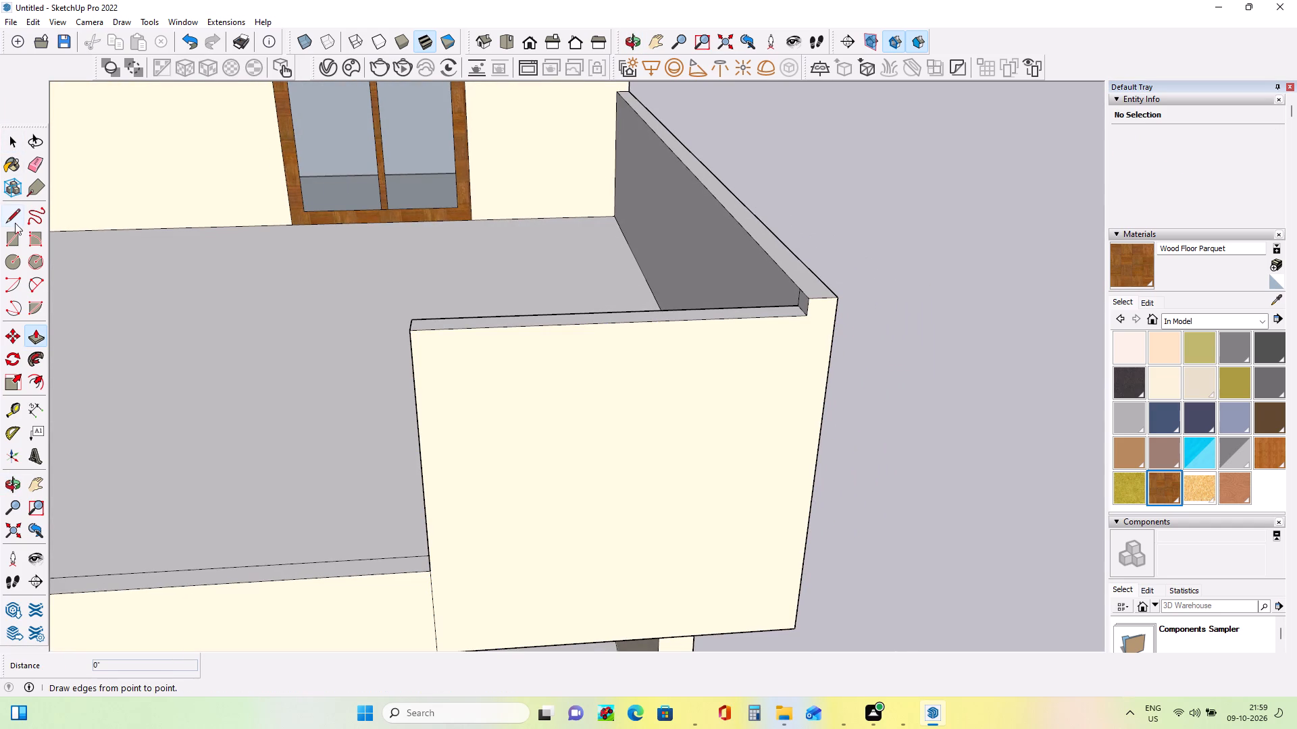
{"action": "left_click", "coordinate": [11, 245]}
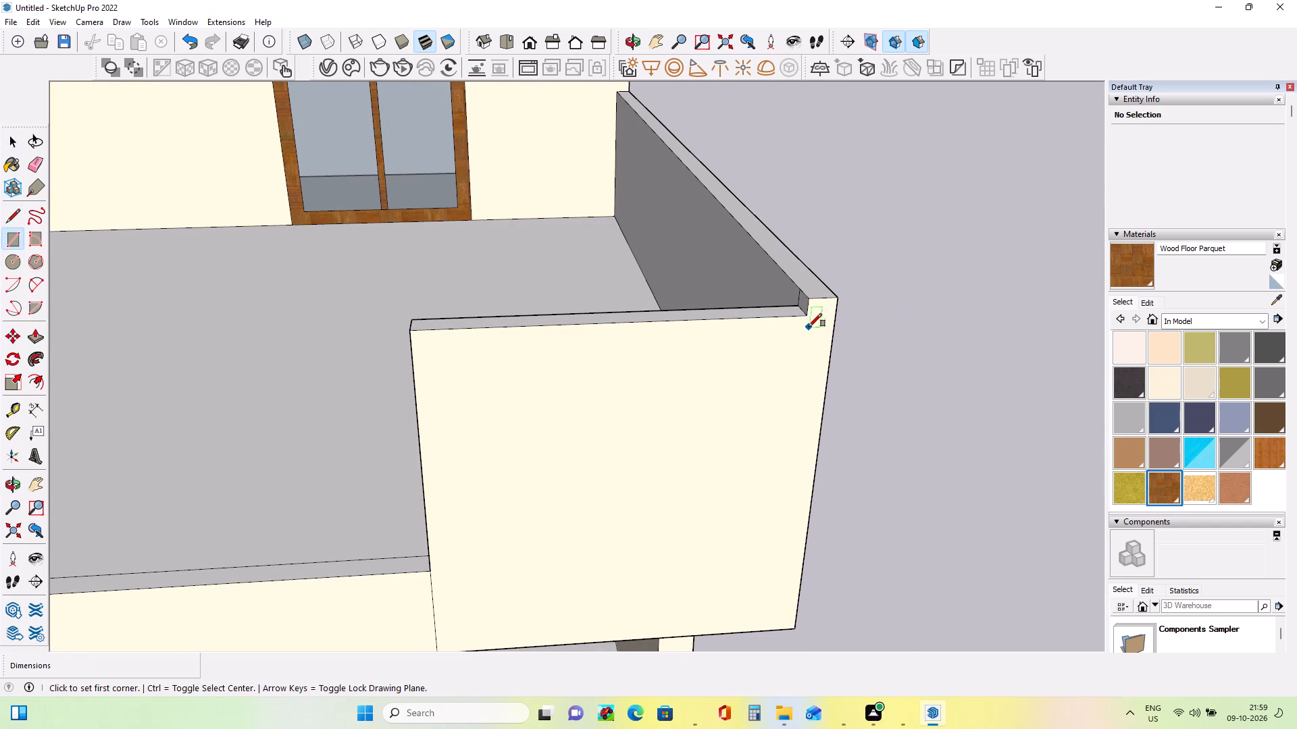
{"action": "left_click", "coordinate": [809, 314]}
{"action": "left_click", "coordinate": [837, 302]}
Push/Pull the raised strip's inner end face 3' 6 13/16" along the top of the solid front parapet.
{"action": "middle_click_drag", "start_coordinate": [823, 345], "coordinate": [914, 369]}
{"action": "left_click", "coordinate": [40, 342]}
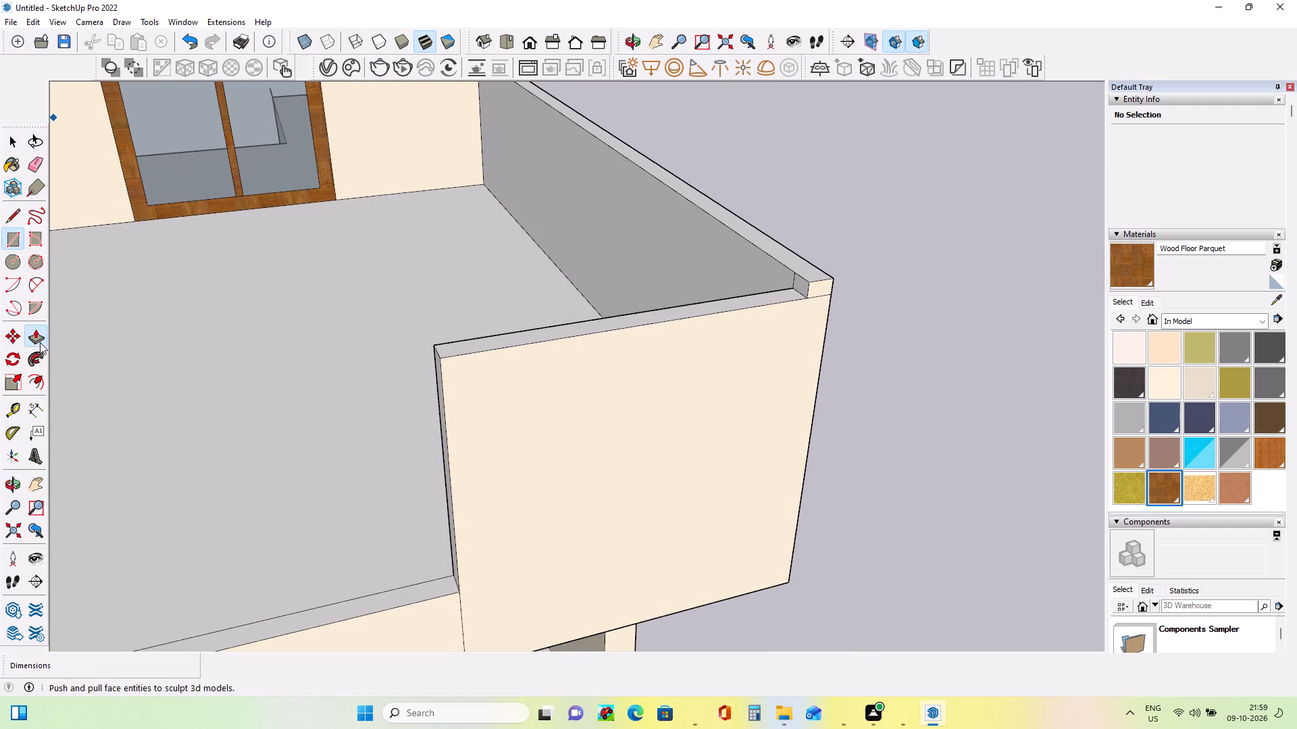
{"action": "left_click", "coordinate": [801, 283]}
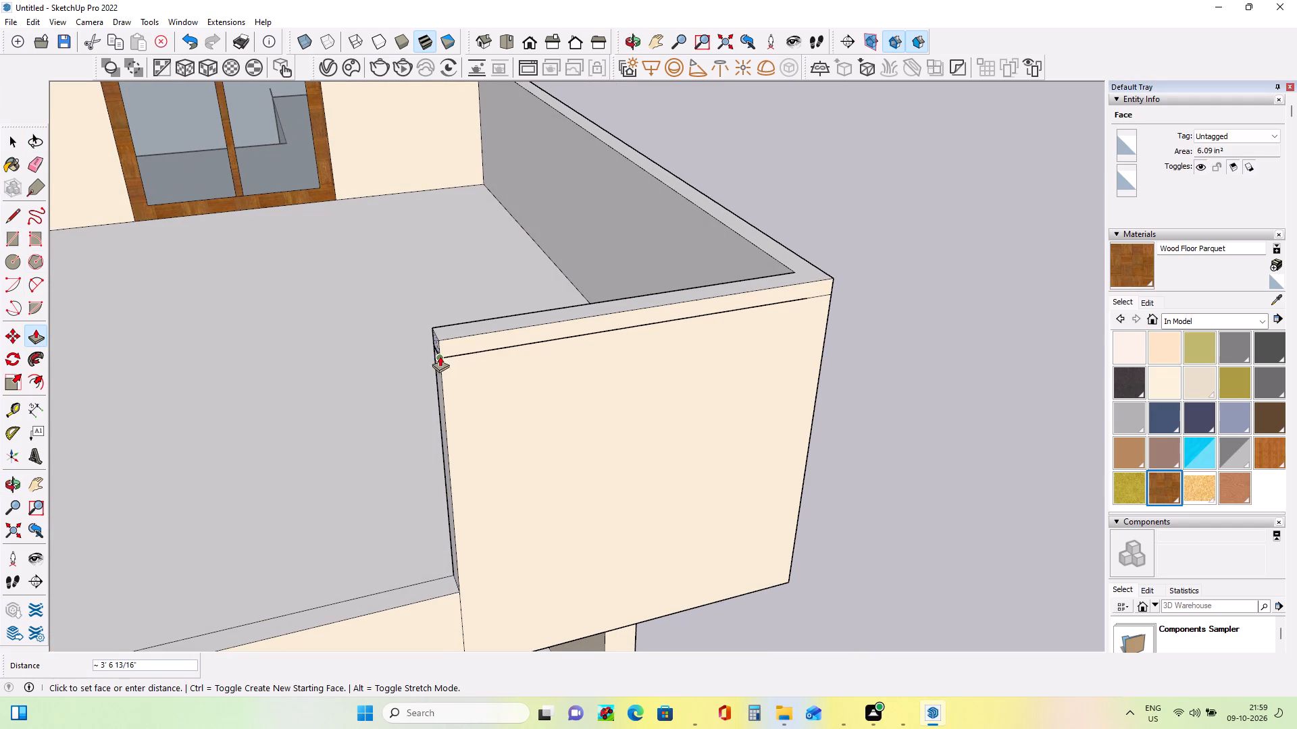
{"action": "left_click", "coordinate": [412, 362]}
Push/Pull the top strip's end face onward across the open railing span and over the slats to the wall beside them.
{"action": "middle_click_drag", "start_coordinate": [865, 350], "coordinate": [930, 379]}
{"action": "scroll", "coordinate": [920, 374], "scroll_direction": "down", "scroll_amount": 6}
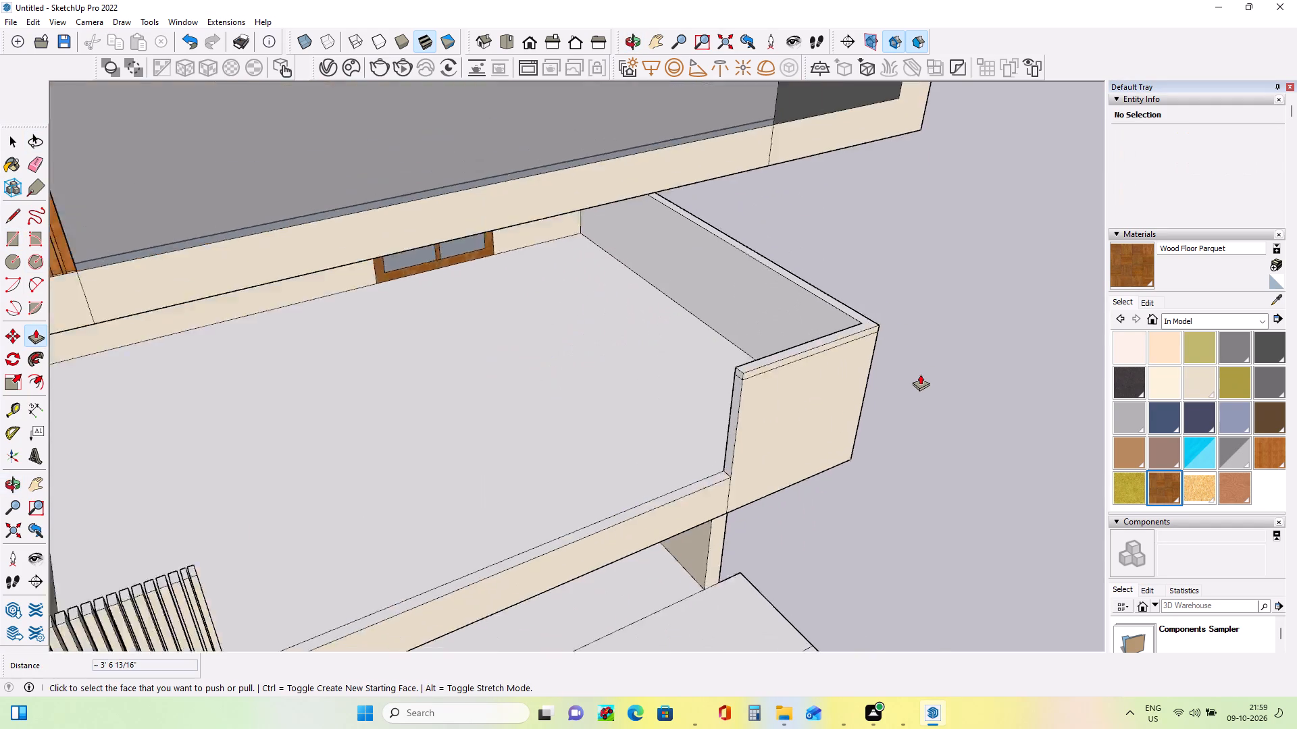
{"action": "scroll", "coordinate": [920, 374], "scroll_direction": "down", "scroll_amount": 5}
{"action": "scroll", "coordinate": [806, 376], "scroll_direction": "up", "scroll_amount": 8}
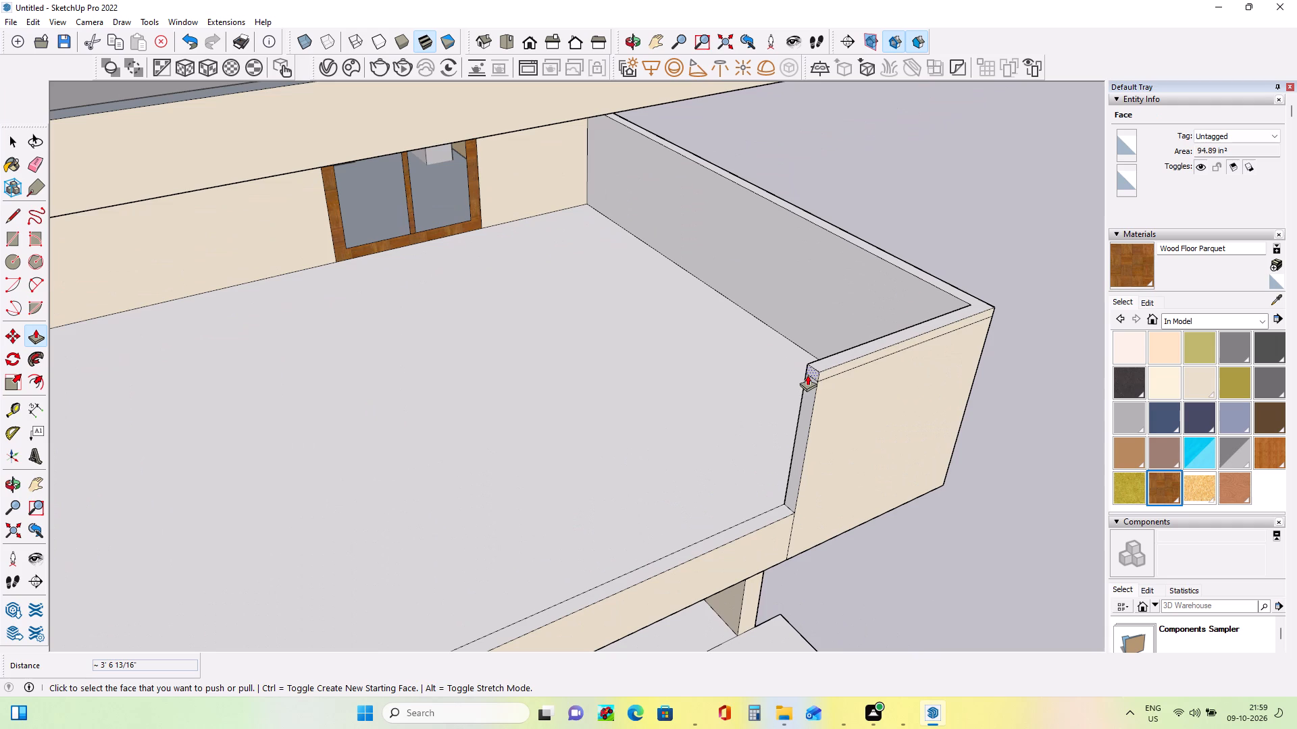
{"action": "left_click", "coordinate": [813, 370]}
{"action": "scroll", "coordinate": [620, 402], "scroll_direction": "down", "scroll_amount": 8}
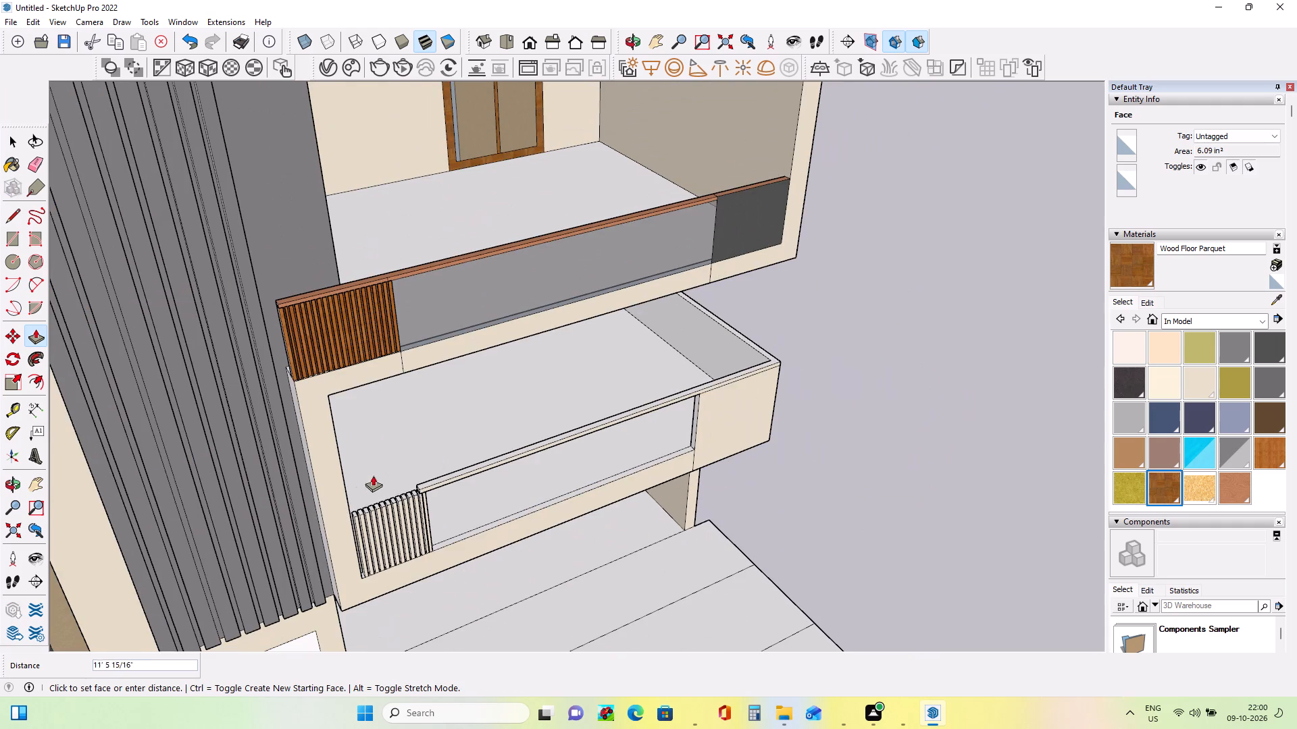
{"action": "left_click", "coordinate": [345, 491]}
{"action": "middle_click_drag", "start_coordinate": [497, 507], "coordinate": [368, 311]}
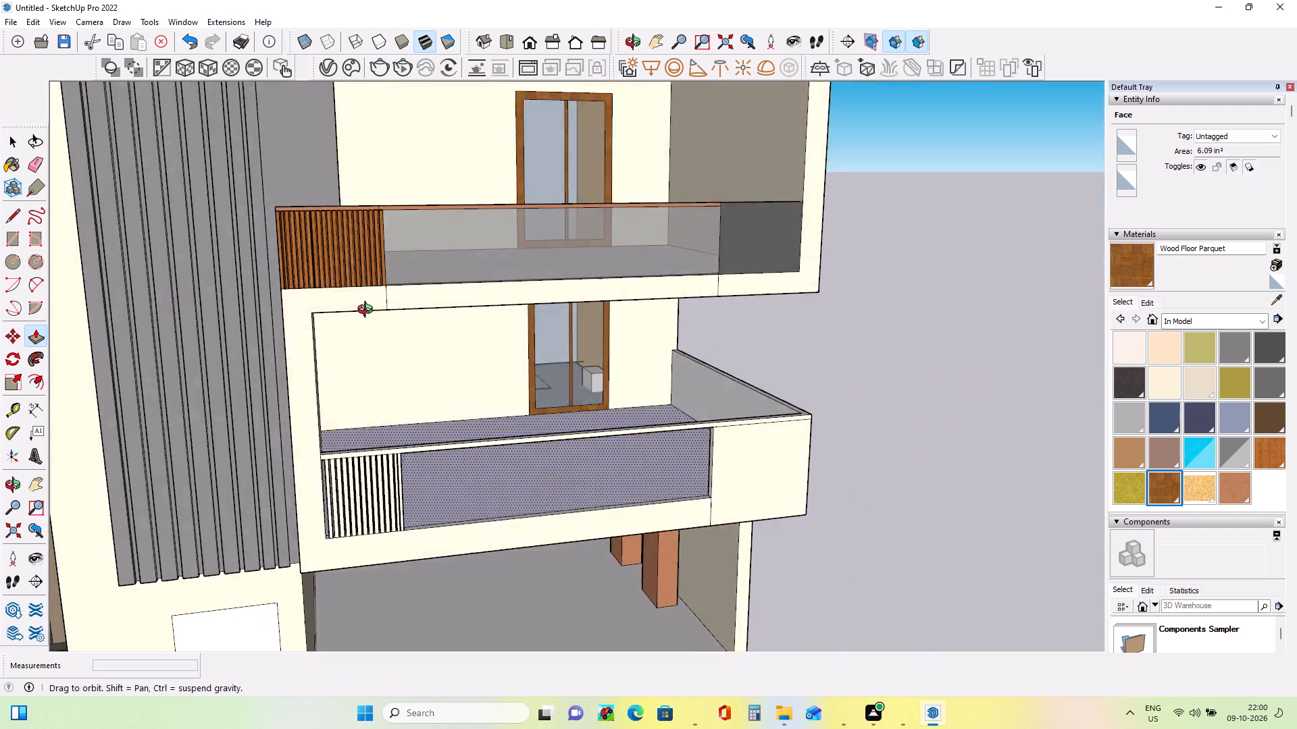
Push/Pull the narrow outer sill strip of the lower balcony's railing opening up 2' 7 3/16" to the underside of the top rail.
{"action": "middle_click_drag", "start_coordinate": [368, 311], "coordinate": [361, 294]}
{"action": "middle_click_drag", "start_coordinate": [557, 462], "coordinate": [436, 566]}
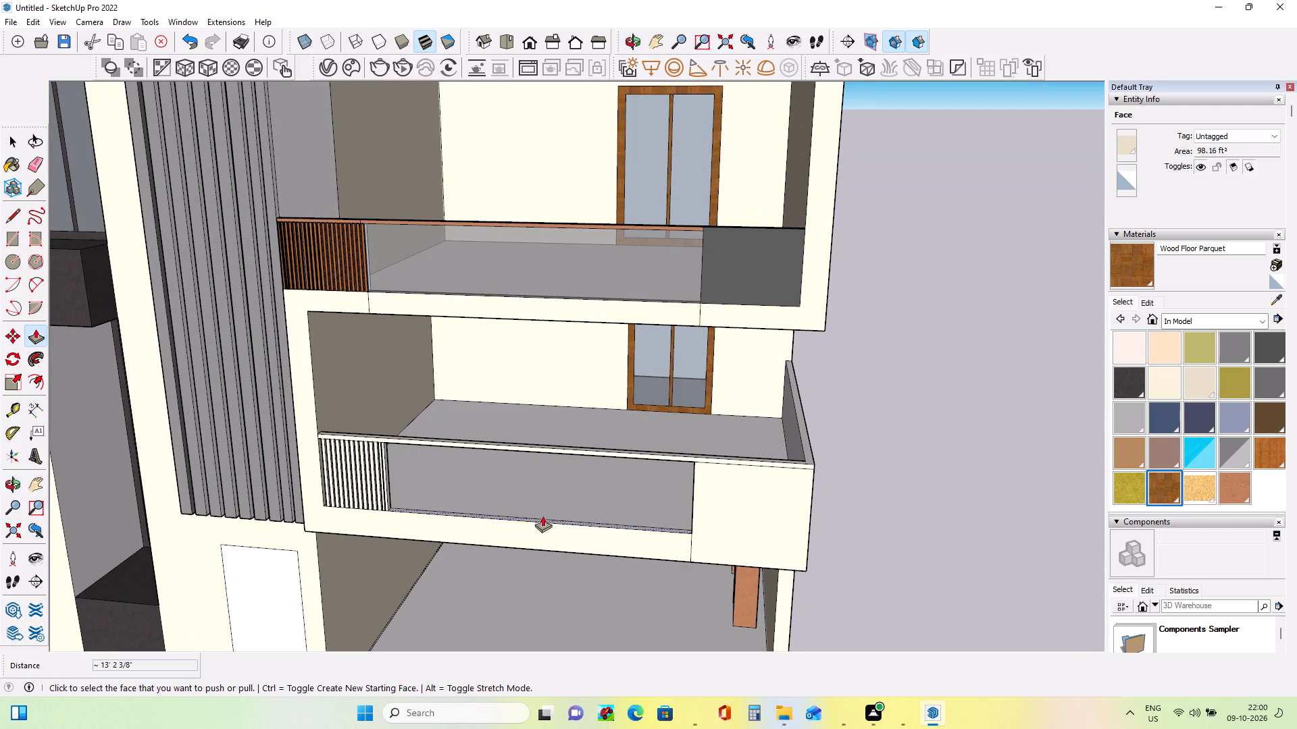
{"action": "middle_click_drag", "start_coordinate": [677, 521], "coordinate": [502, 545]}
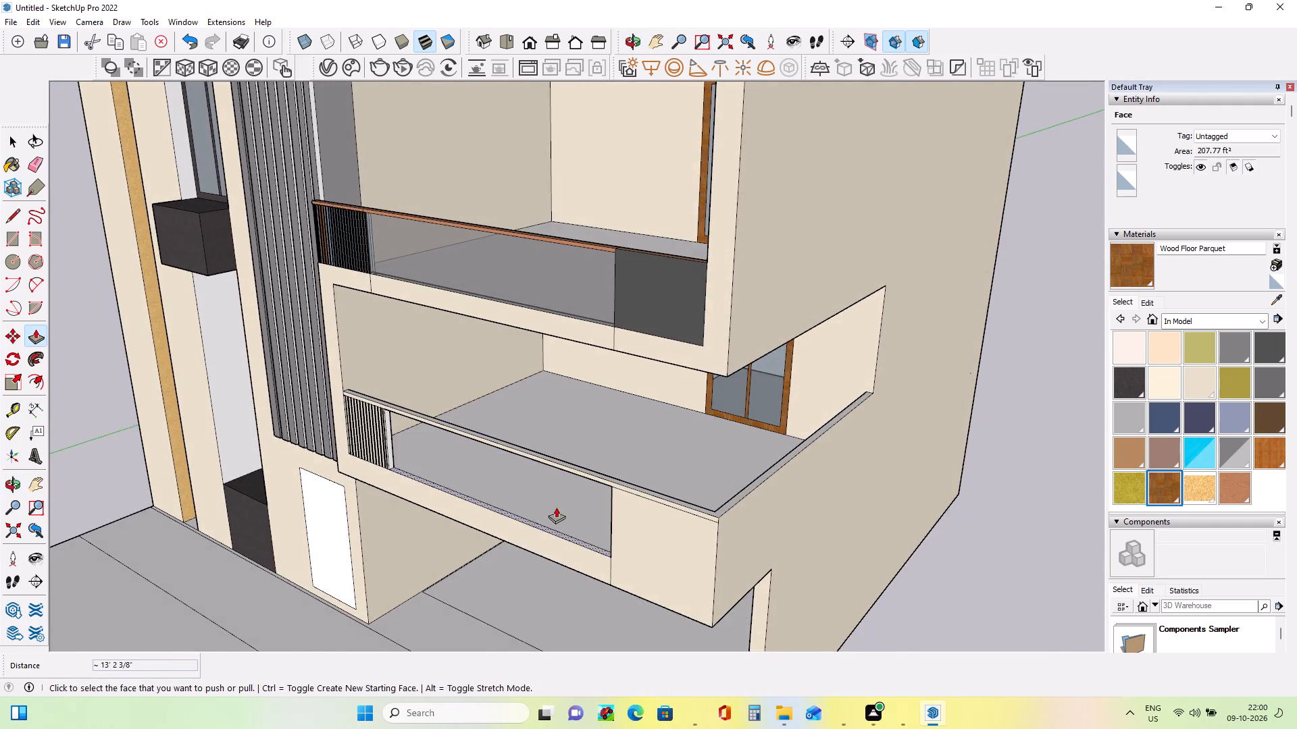
{"action": "scroll", "coordinate": [562, 506], "scroll_direction": "up", "scroll_amount": 6}
{"action": "left_click", "coordinate": [571, 567]}
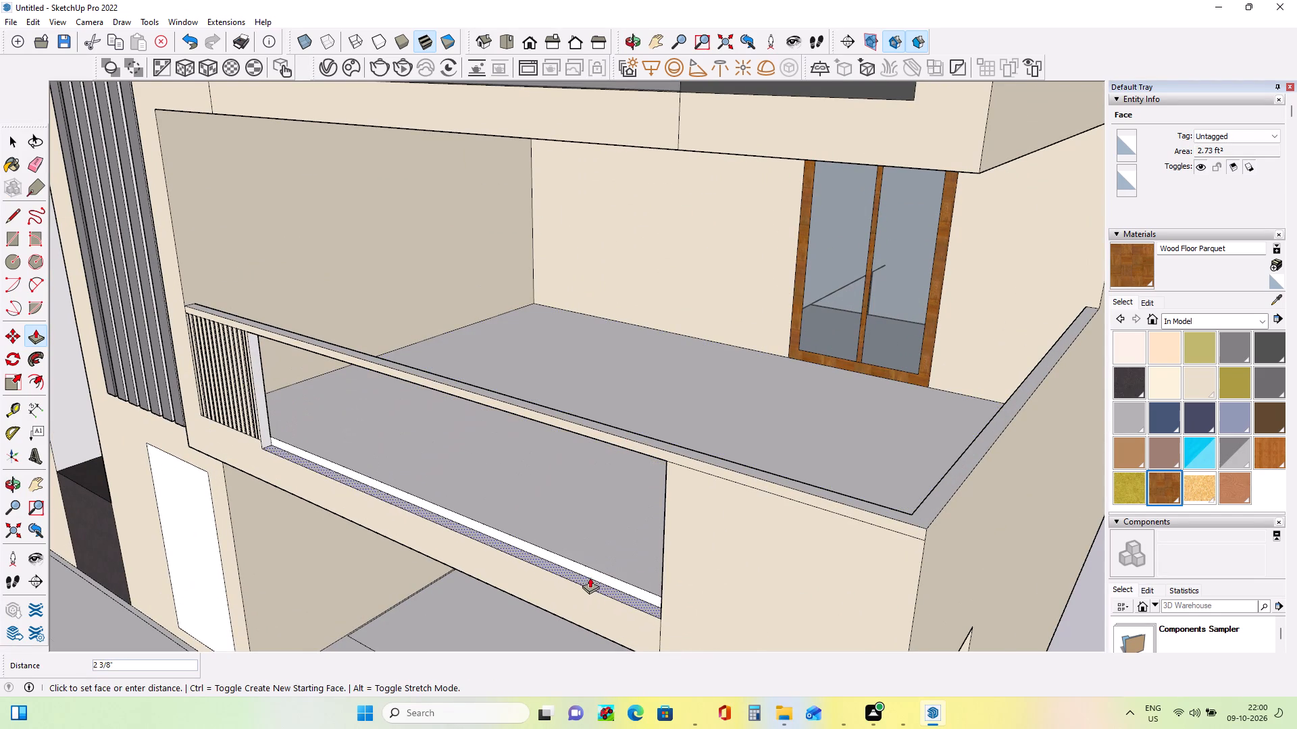
{"action": "key", "text": "Escape"}
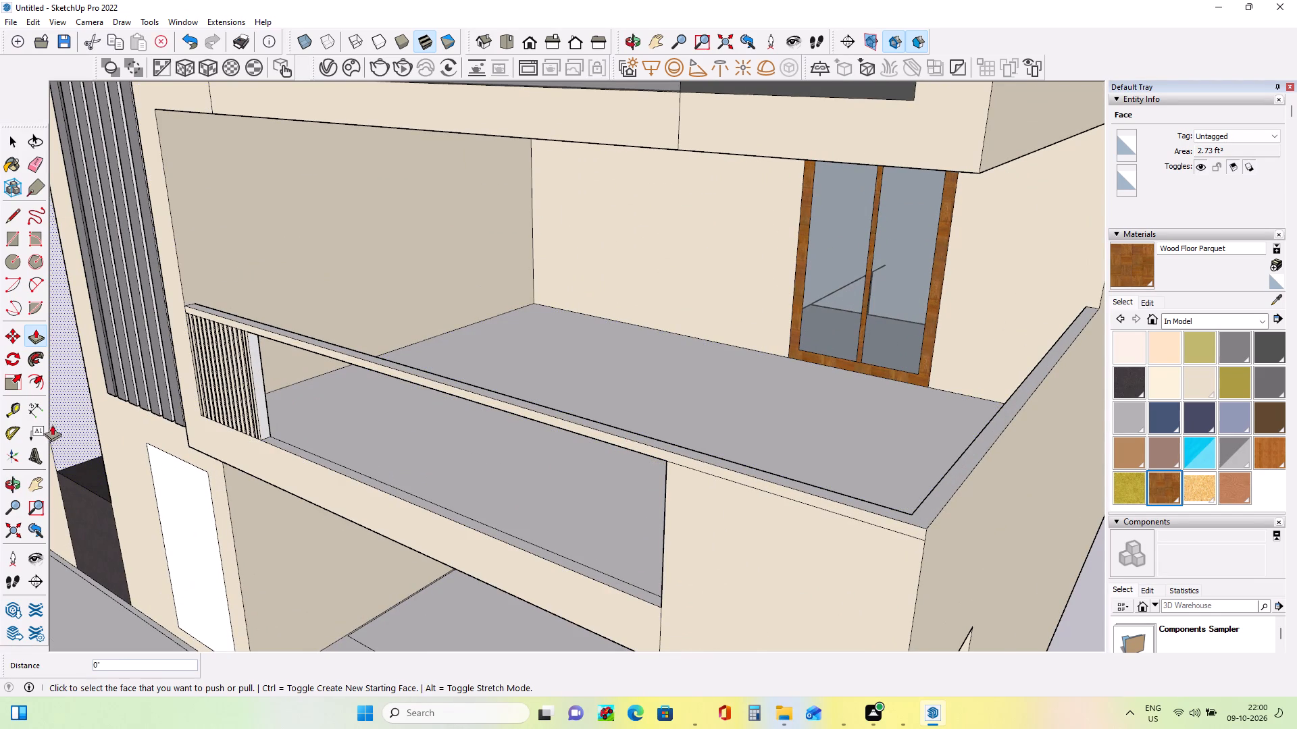
{"action": "left_click", "coordinate": [12, 212]}
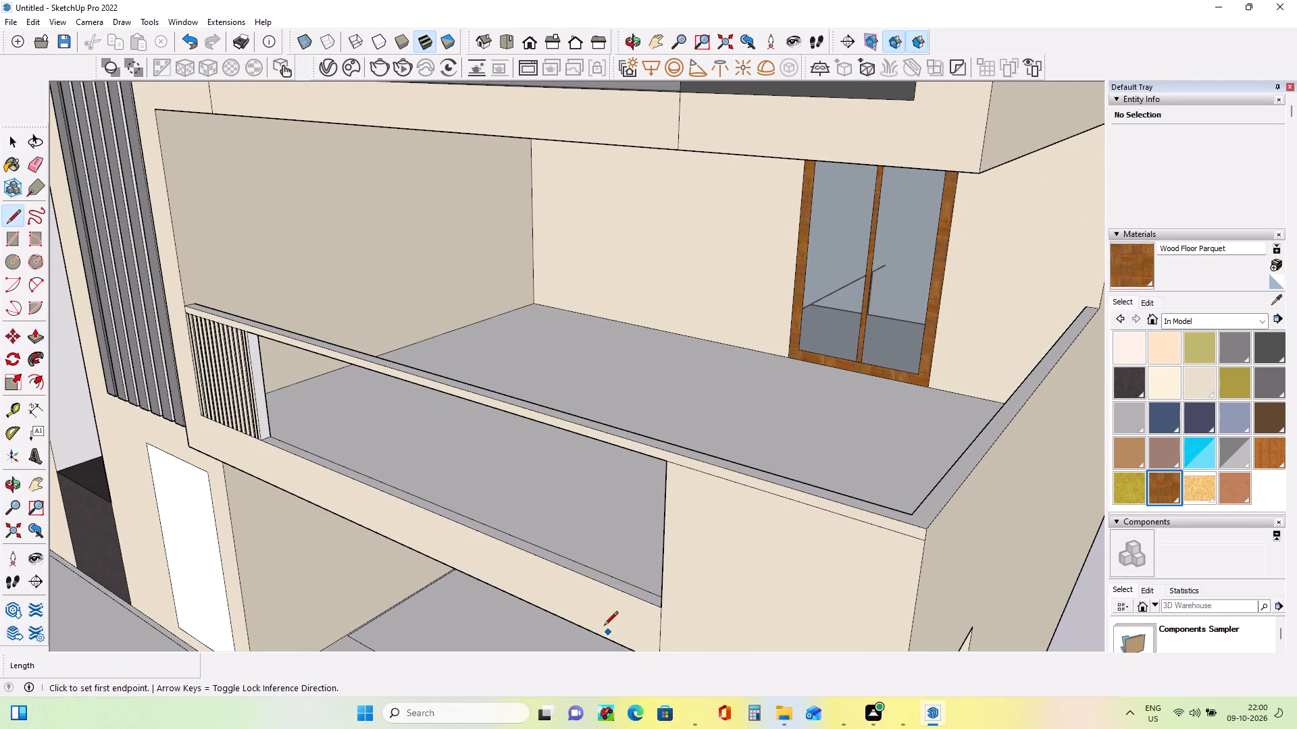
{"action": "left_click", "coordinate": [34, 335]}
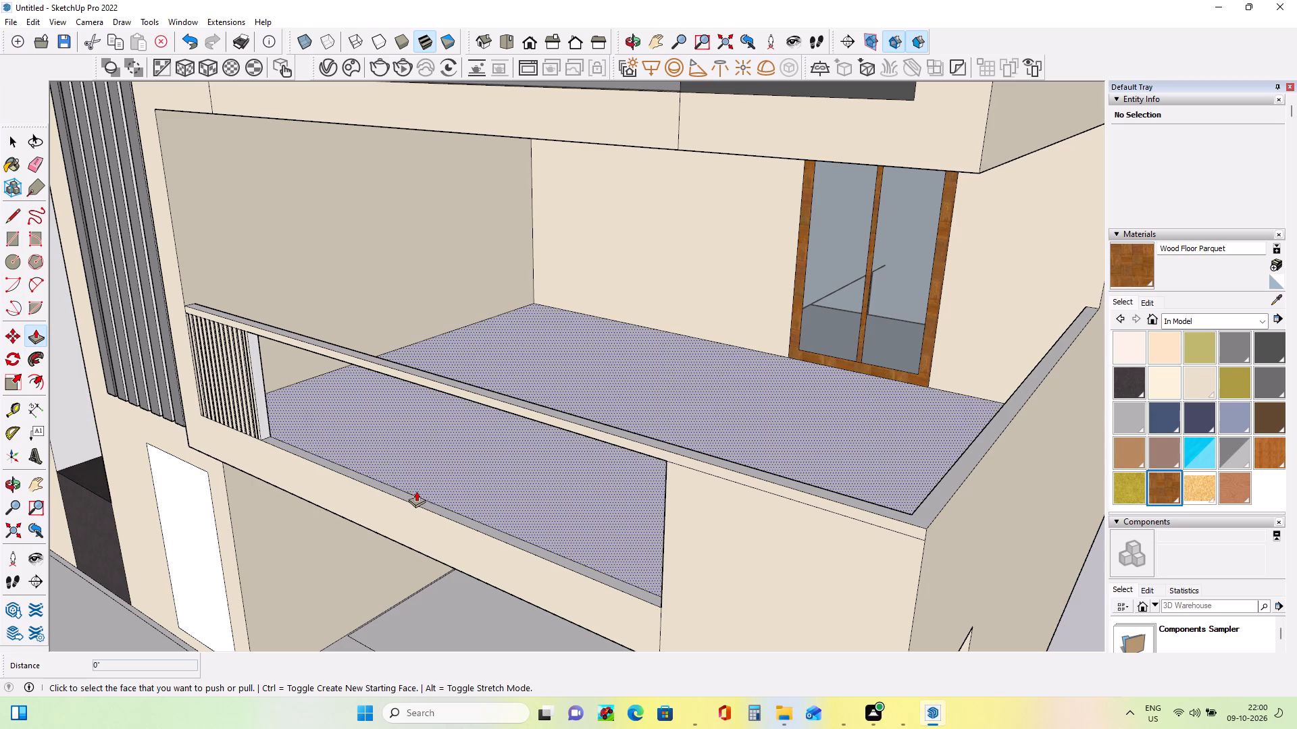
{"action": "left_click", "coordinate": [421, 505]}
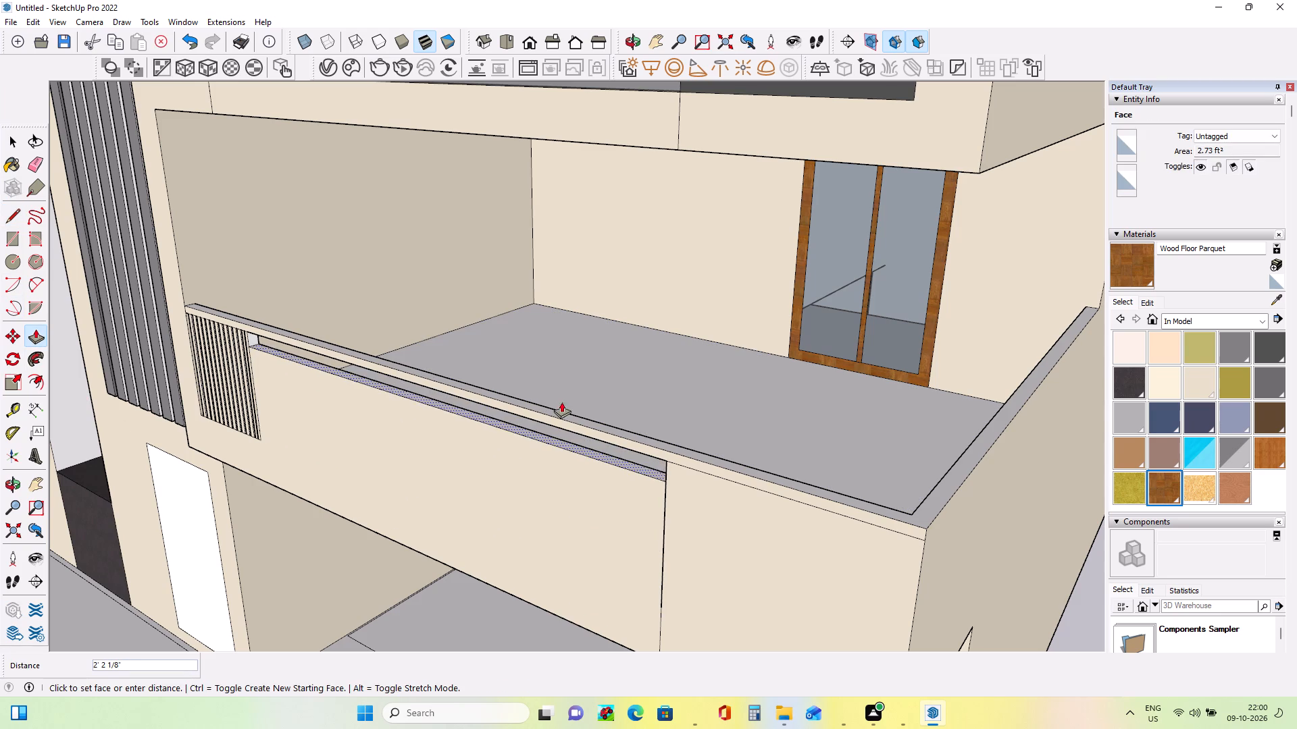
{"action": "left_click", "coordinate": [600, 378]}
Draw a line about 10' 9 1/8" long across the filled parapet face, from the slats' lower corner to the solid corner panel's edge.
{"action": "middle_click_drag", "start_coordinate": [613, 518], "coordinate": [644, 477]}
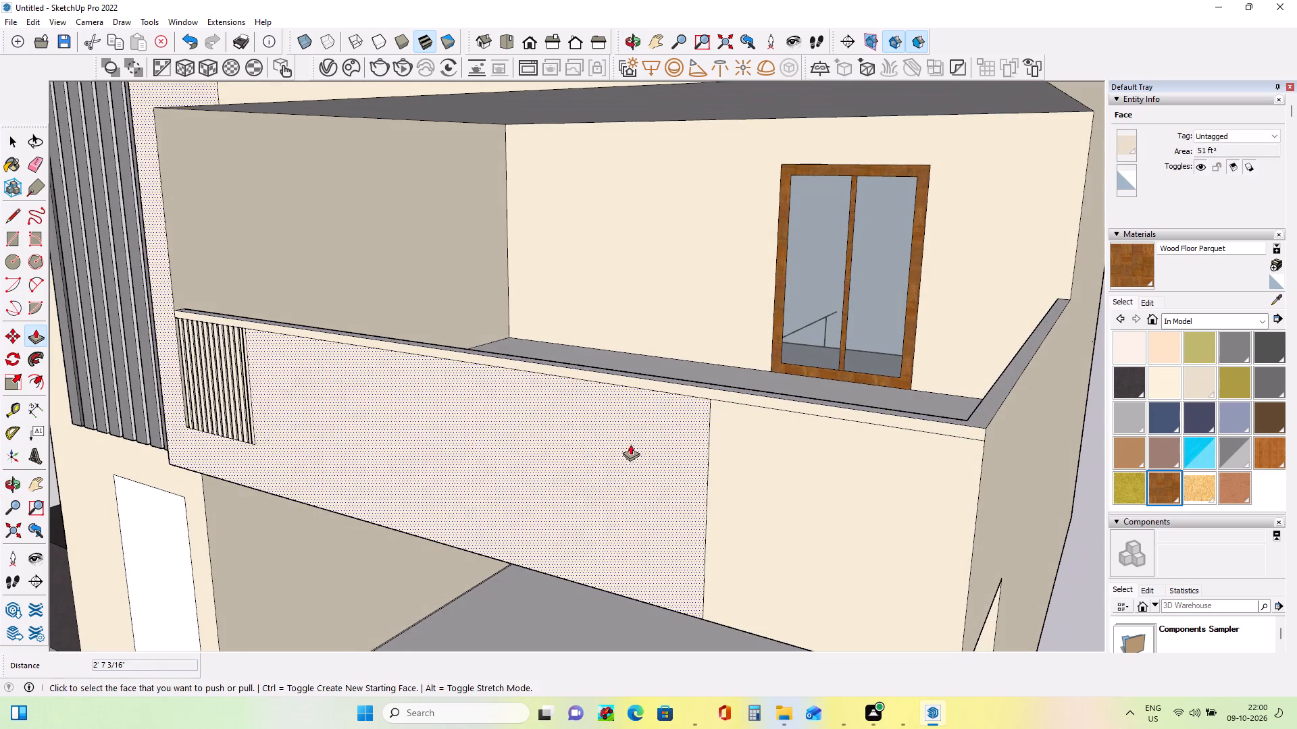
{"action": "left_click", "coordinate": [11, 210]}
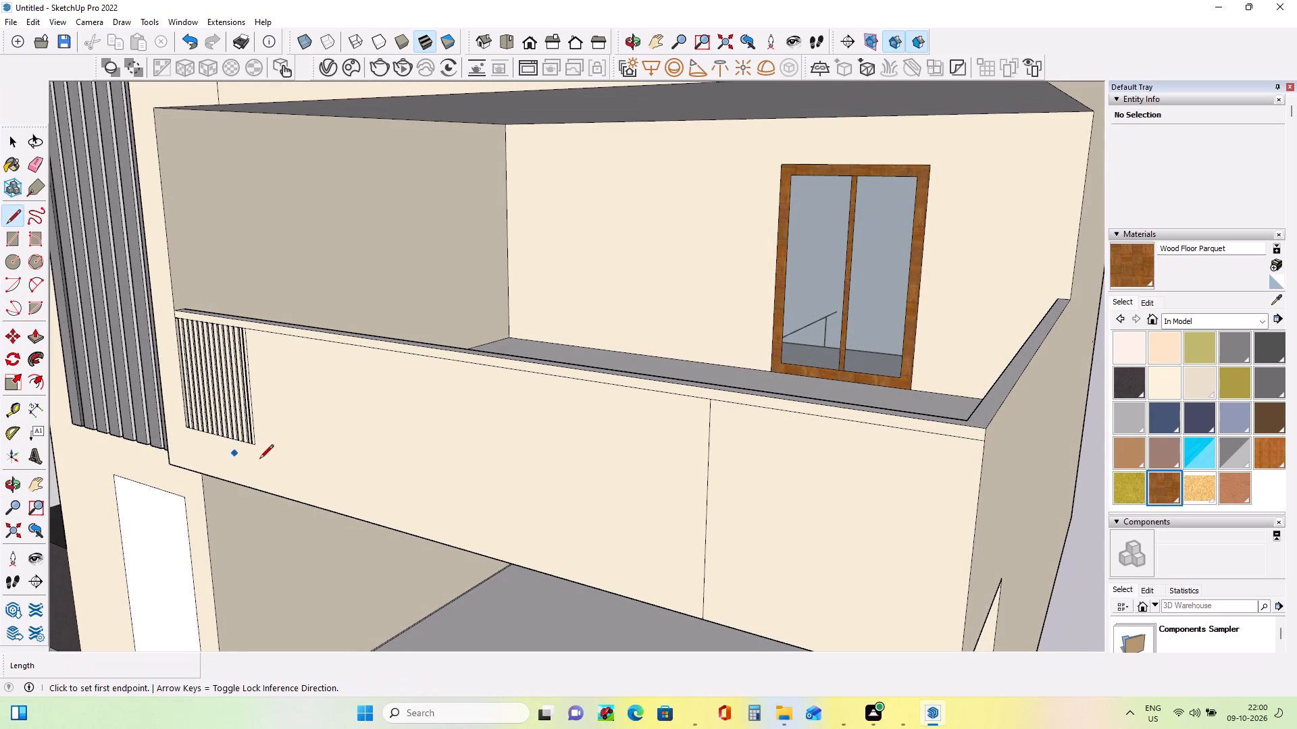
{"action": "left_click", "coordinate": [257, 447]}
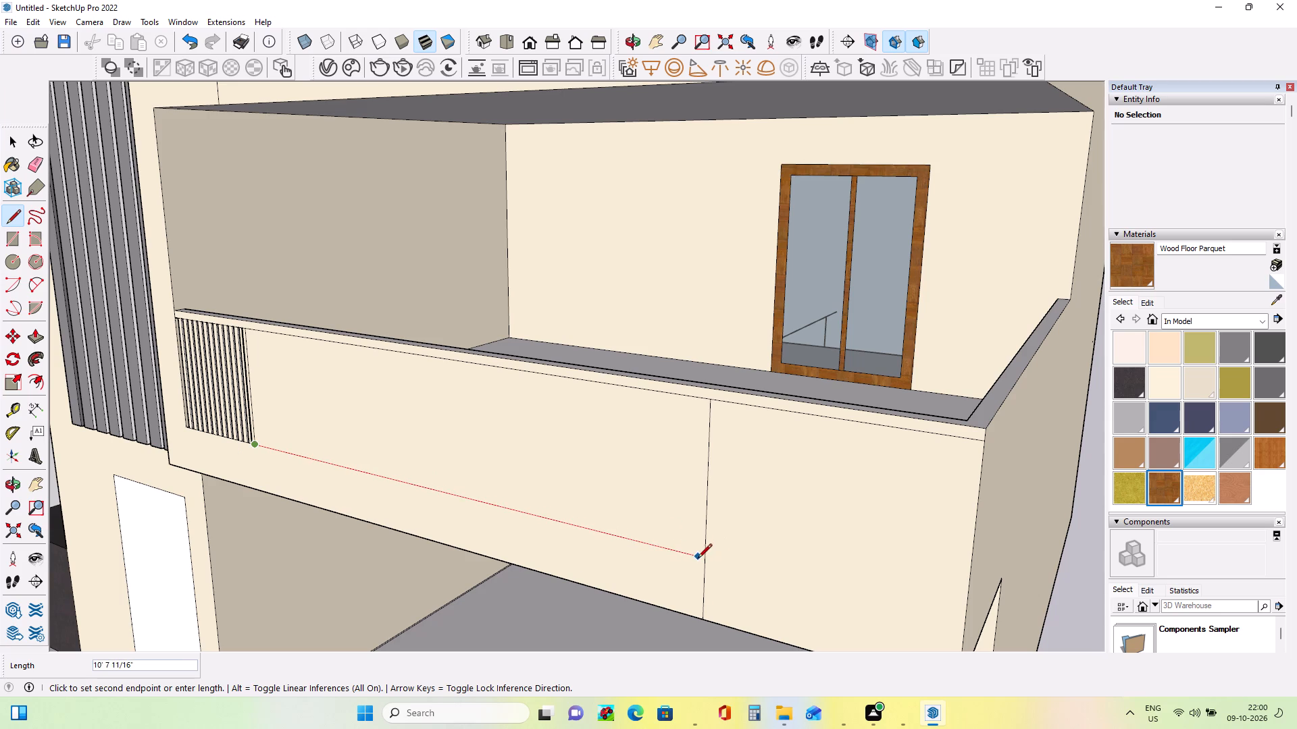
{"action": "left_click", "coordinate": [704, 562]}
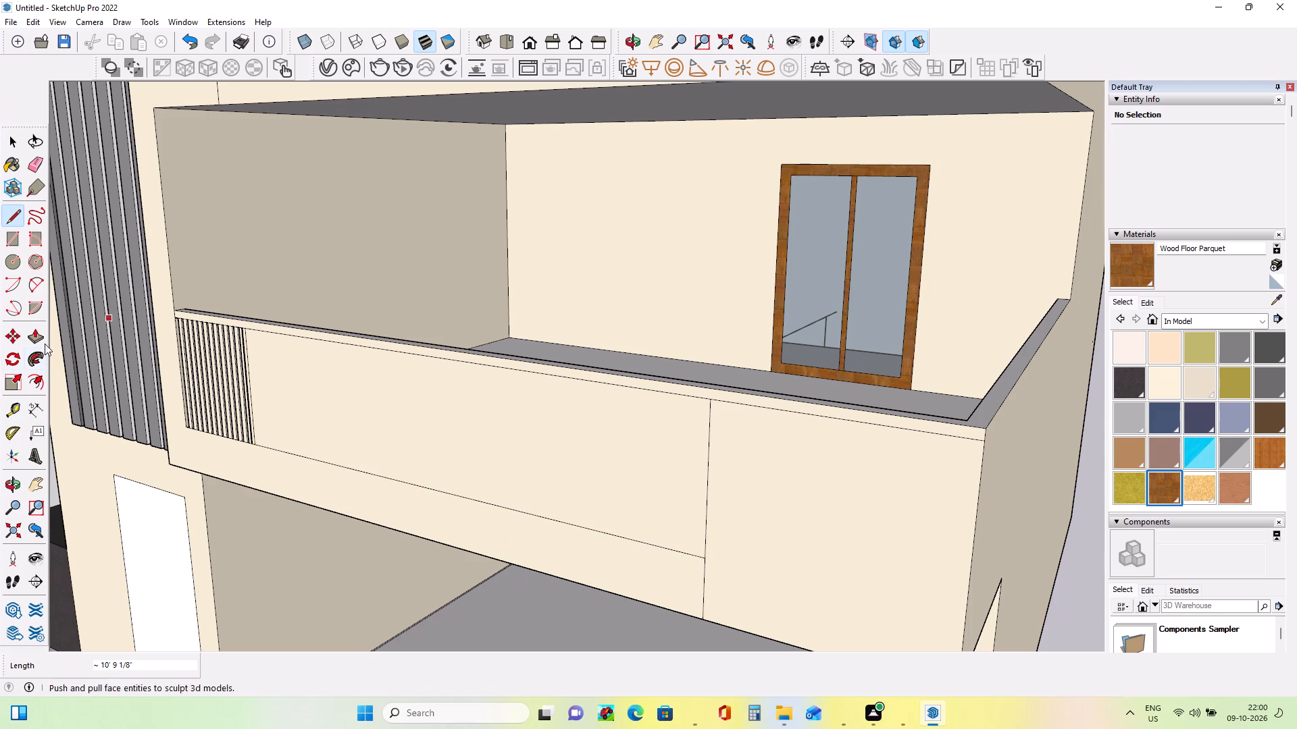
Paint the outer and inner faces of the lower balcony's infill panel with Translucent Glass Gray.
{"action": "left_click", "coordinate": [1240, 460]}
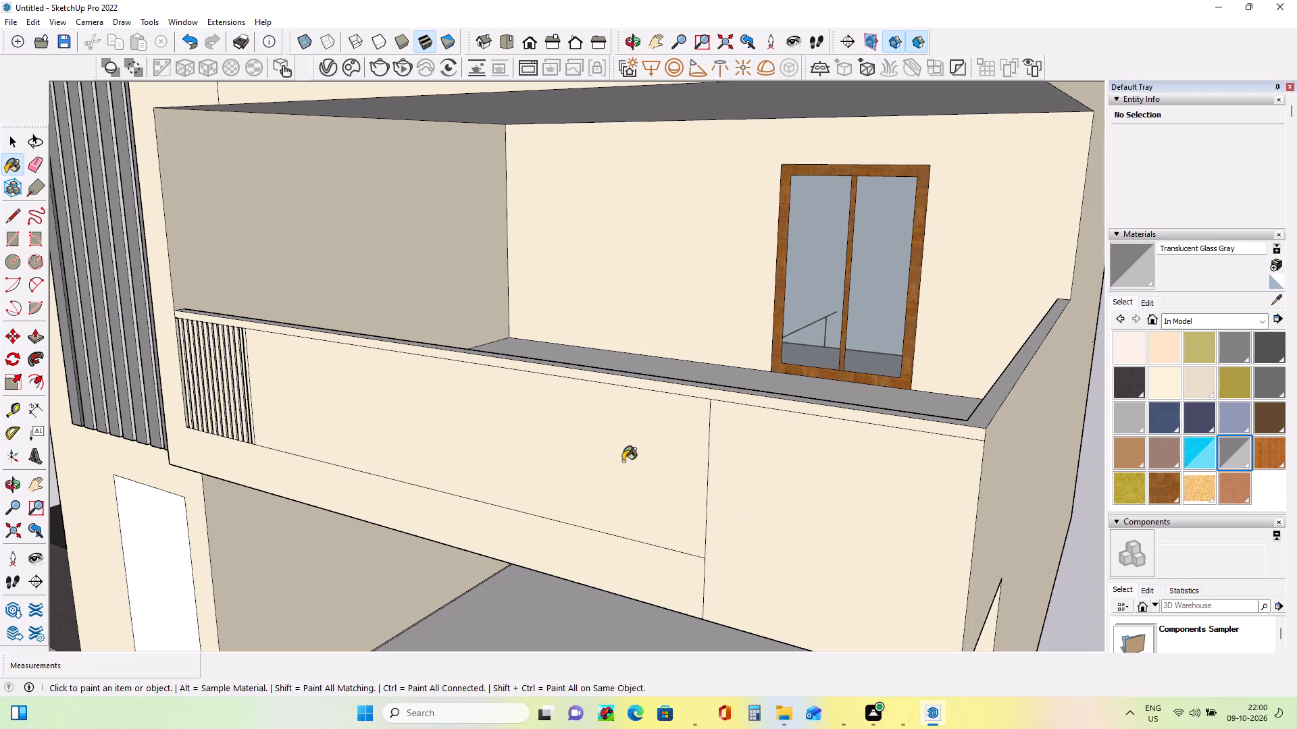
{"action": "left_click", "coordinate": [615, 460]}
{"action": "middle_click_drag", "start_coordinate": [800, 464], "coordinate": [340, 561]}
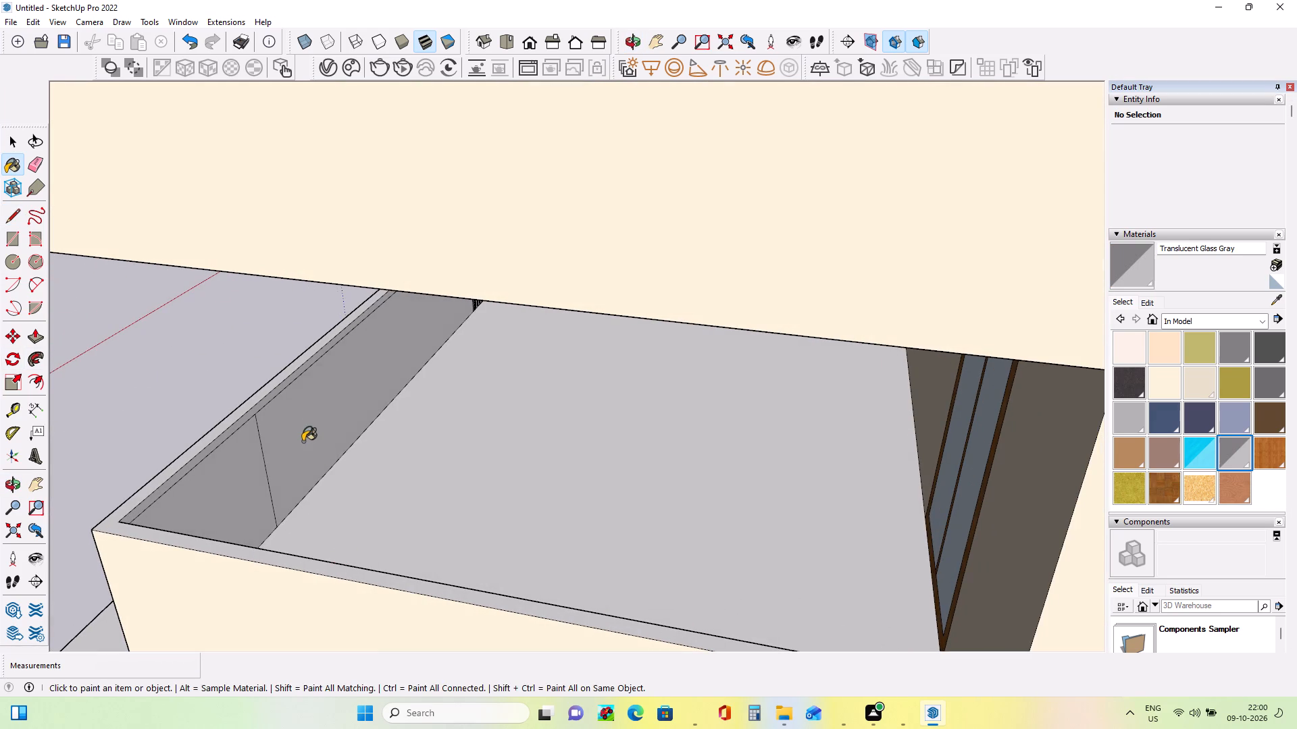
{"action": "left_click", "coordinate": [301, 431]}
Examine the lower balcony's glass panel from the front alongside the balconies above and the reference photo.
{"action": "middle_click_drag", "start_coordinate": [333, 476], "coordinate": [842, 425]}
{"action": "scroll", "coordinate": [692, 437], "scroll_direction": "down", "scroll_amount": 2}
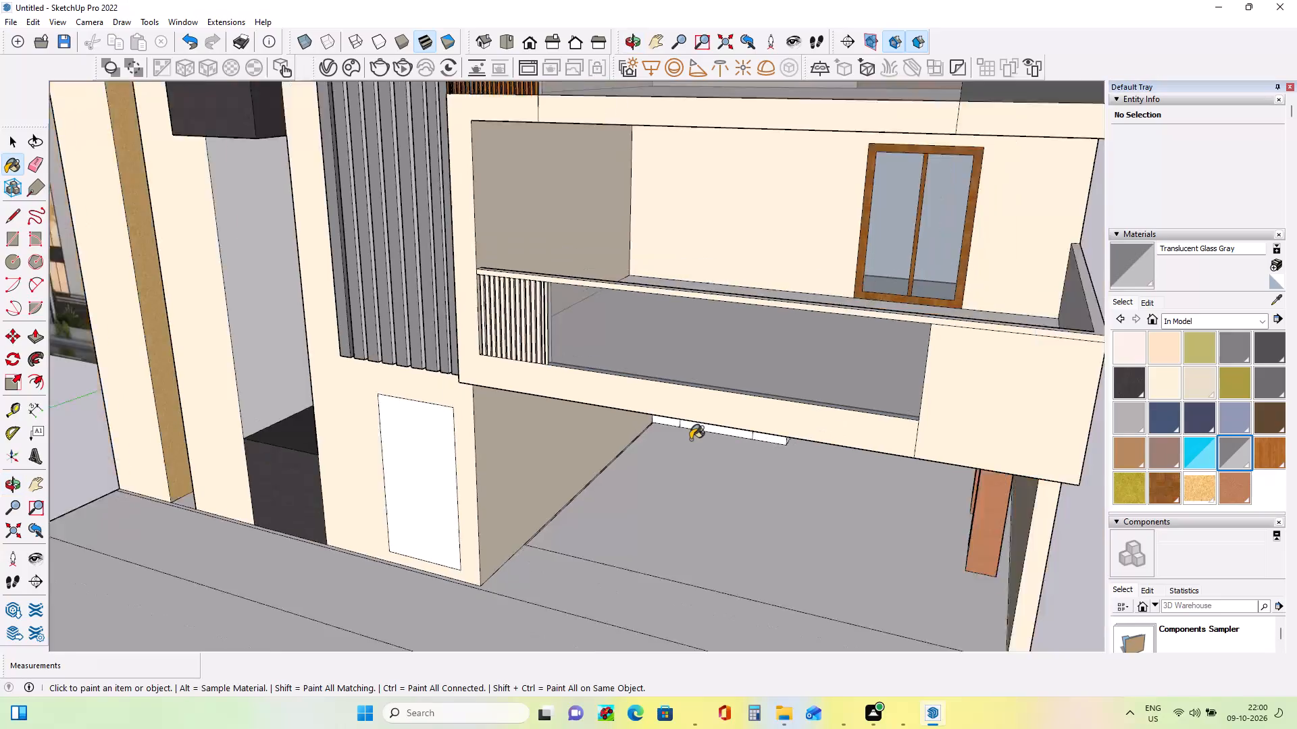
{"action": "scroll", "coordinate": [690, 439], "scroll_direction": "down", "scroll_amount": 9}
{"action": "middle_click_drag", "start_coordinate": [707, 466], "coordinate": [784, 404]}
{"action": "scroll", "coordinate": [698, 408], "scroll_direction": "up", "scroll_amount": 2}
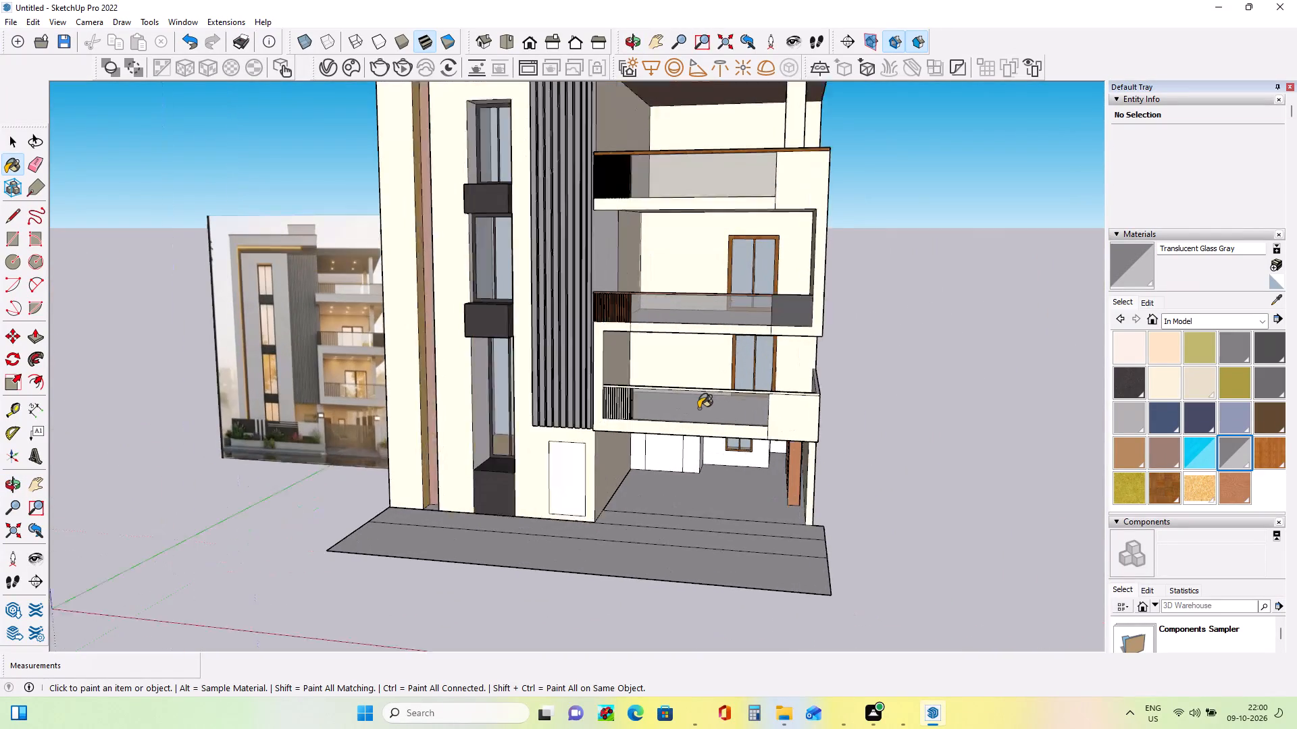
{"action": "scroll", "coordinate": [698, 408], "scroll_direction": "up", "scroll_amount": 2}
{"action": "scroll", "coordinate": [567, 408], "scroll_direction": "up", "scroll_amount": 7}
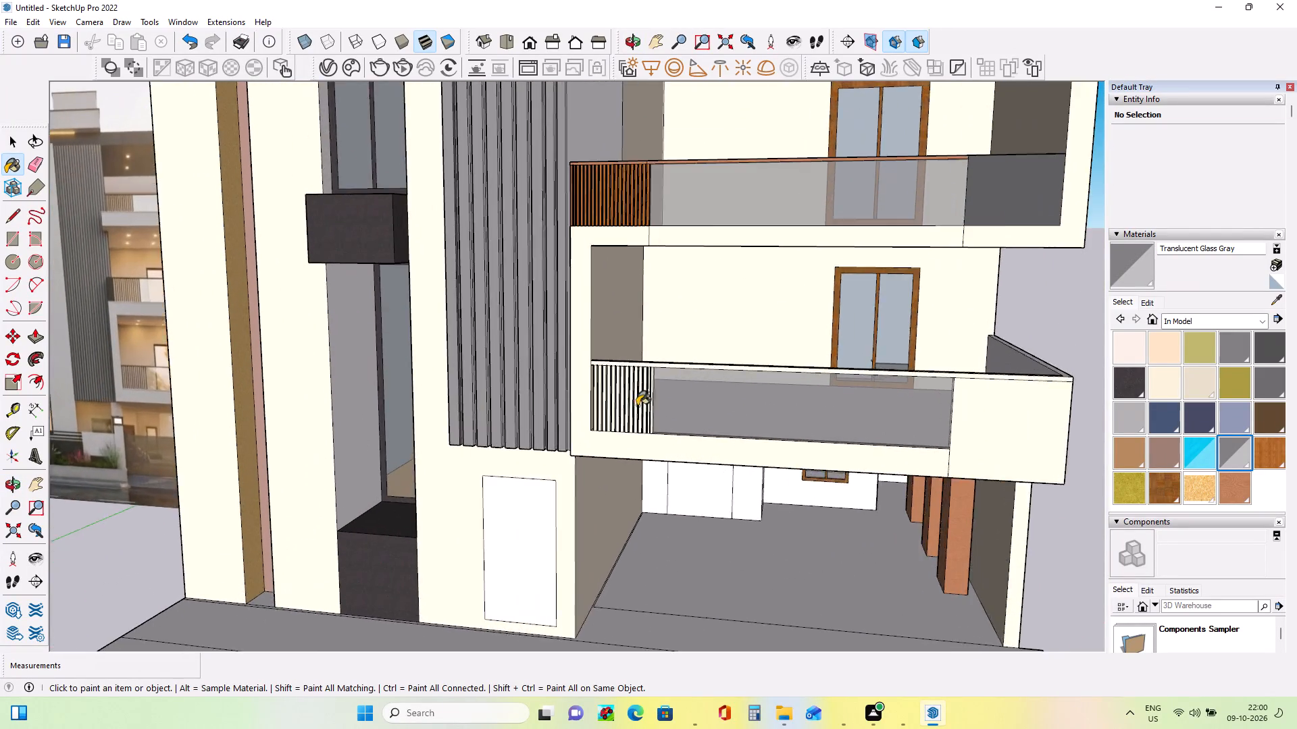
{"action": "scroll", "coordinate": [637, 406], "scroll_direction": "up", "scroll_amount": 4}
{"action": "scroll", "coordinate": [691, 418], "scroll_direction": "down", "scroll_amount": 1}
Paint the front faces of all the lower balcony's vertical railing slats with Wood Bamboo.
{"action": "scroll", "coordinate": [691, 418], "scroll_direction": "up", "scroll_amount": 1}
{"action": "middle_click_drag", "start_coordinate": [655, 450], "coordinate": [667, 476]}
{"action": "scroll", "coordinate": [609, 427], "scroll_direction": "up", "scroll_amount": 4}
{"action": "middle_click_drag", "start_coordinate": [611, 443], "coordinate": [619, 485]}
{"action": "scroll", "coordinate": [605, 473], "scroll_direction": "up", "scroll_amount": 3}
{"action": "middle_click_drag", "start_coordinate": [605, 474], "coordinate": [609, 497]}
{"action": "left_click", "coordinate": [1277, 457]}
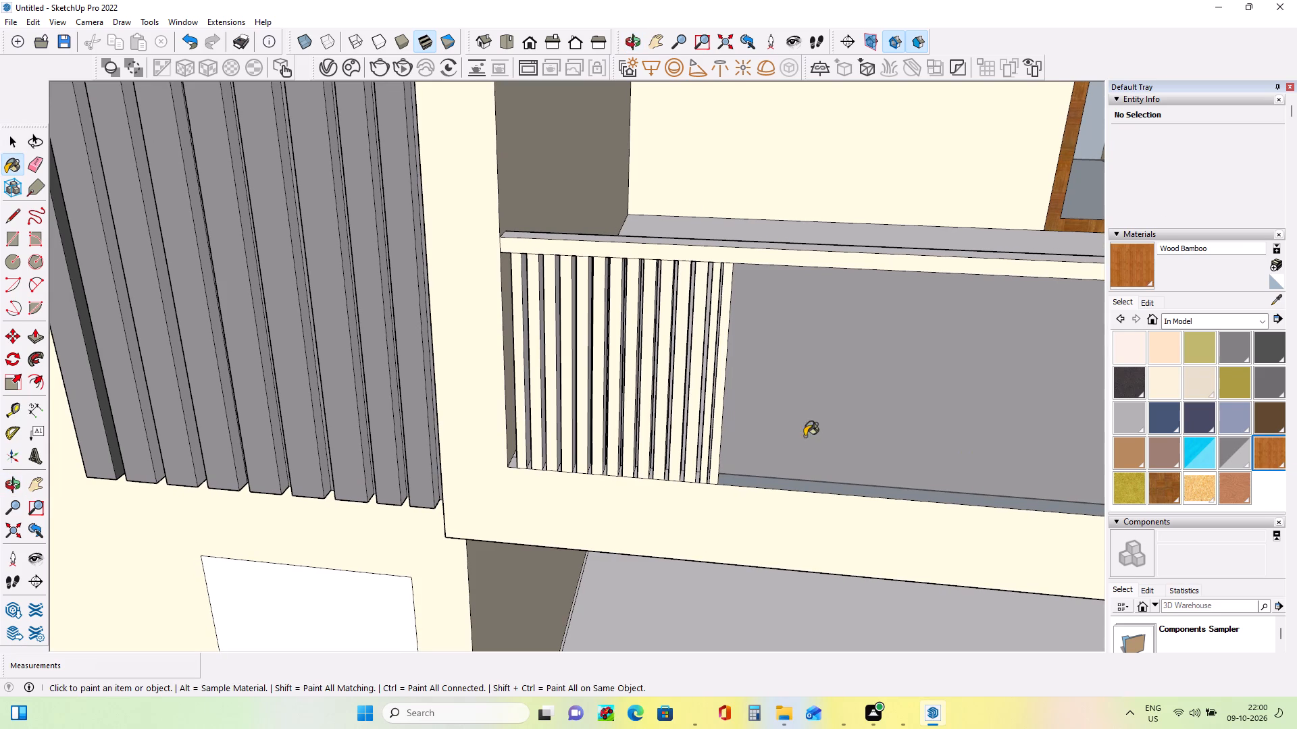
{"action": "left_click", "coordinate": [519, 374]}
{"action": "left_click", "coordinate": [529, 377]}
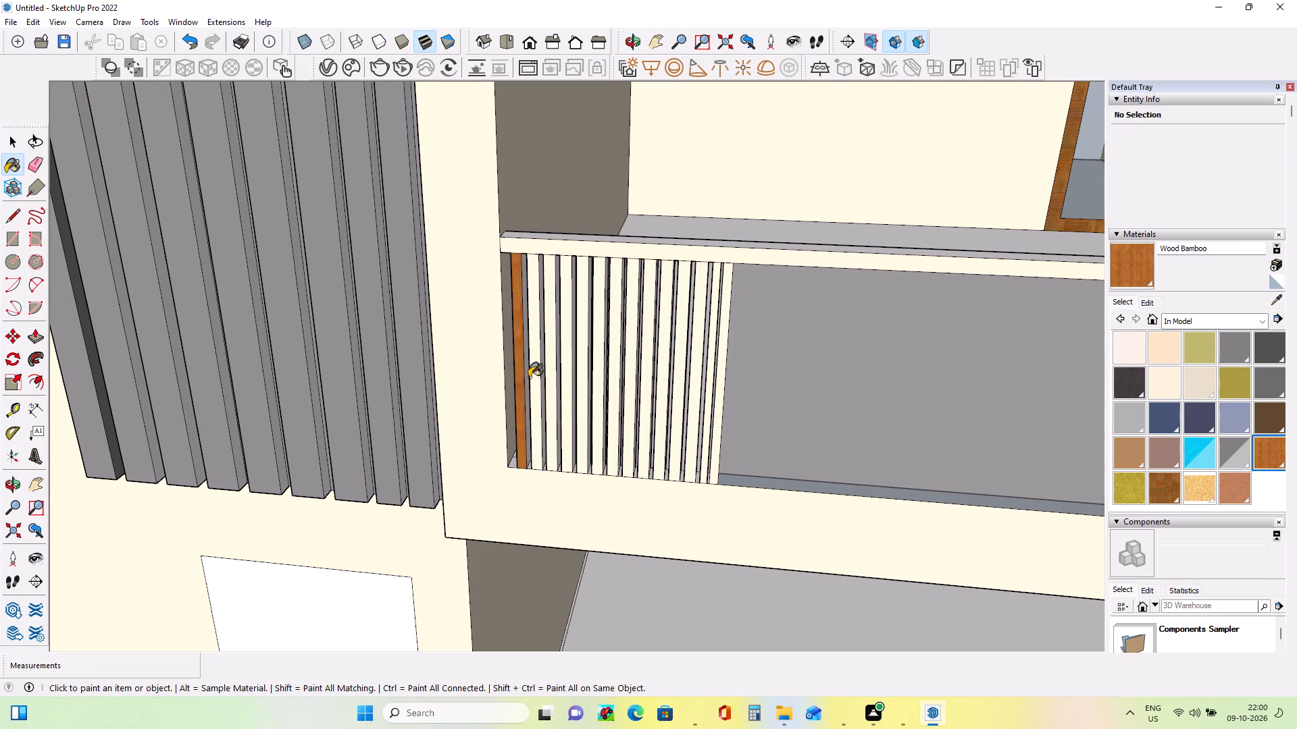
{"action": "left_click", "coordinate": [536, 379]}
{"action": "left_click", "coordinate": [557, 385]}
{"action": "left_click", "coordinate": [554, 385]}
{"action": "left_click", "coordinate": [566, 385]}
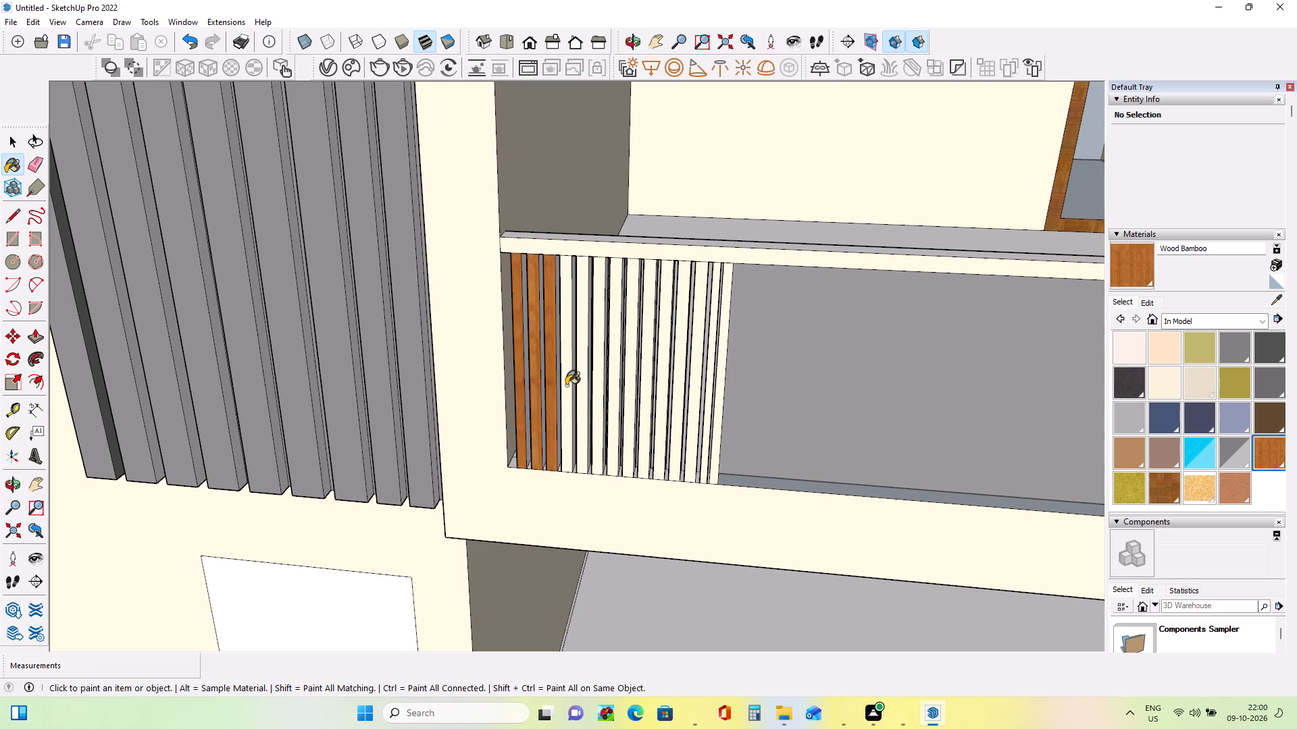
{"action": "left_click", "coordinate": [579, 389]}
{"action": "left_click", "coordinate": [601, 399]}
{"action": "left_click", "coordinate": [615, 401]}
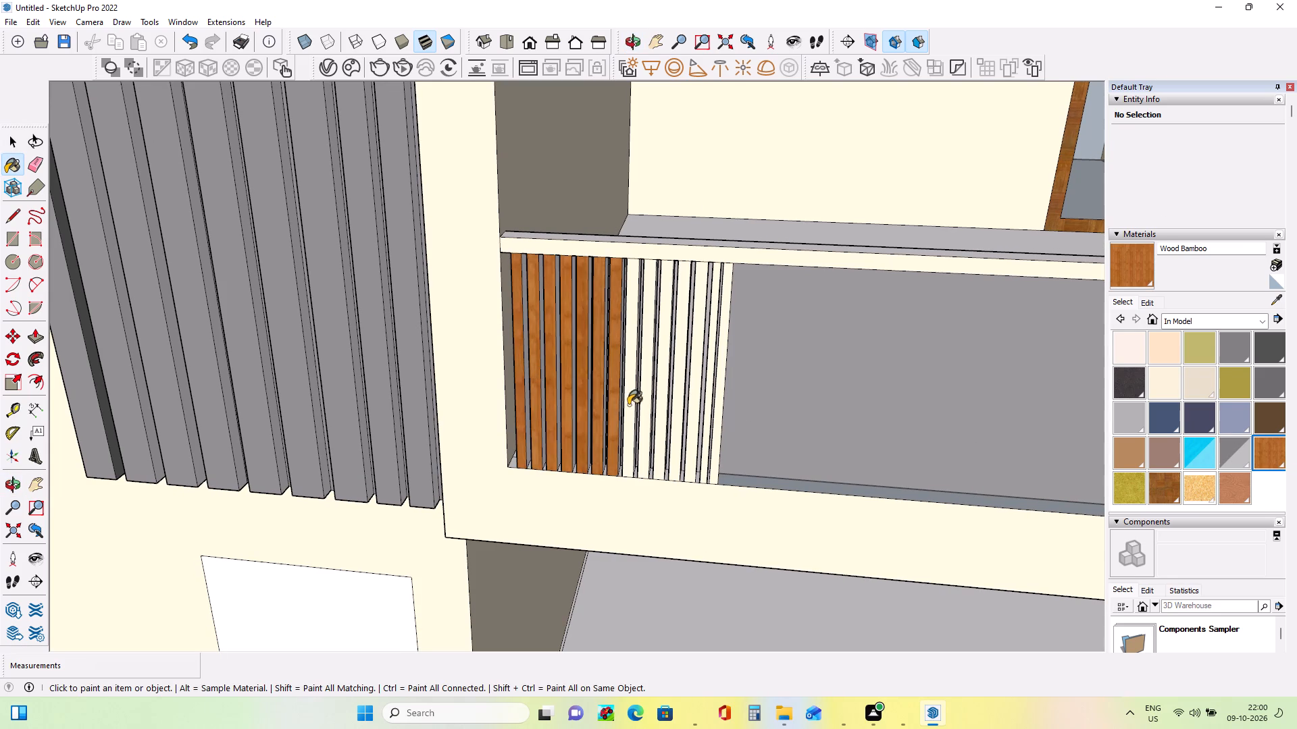
{"action": "left_click", "coordinate": [634, 408]}
{"action": "left_click", "coordinate": [626, 403]}
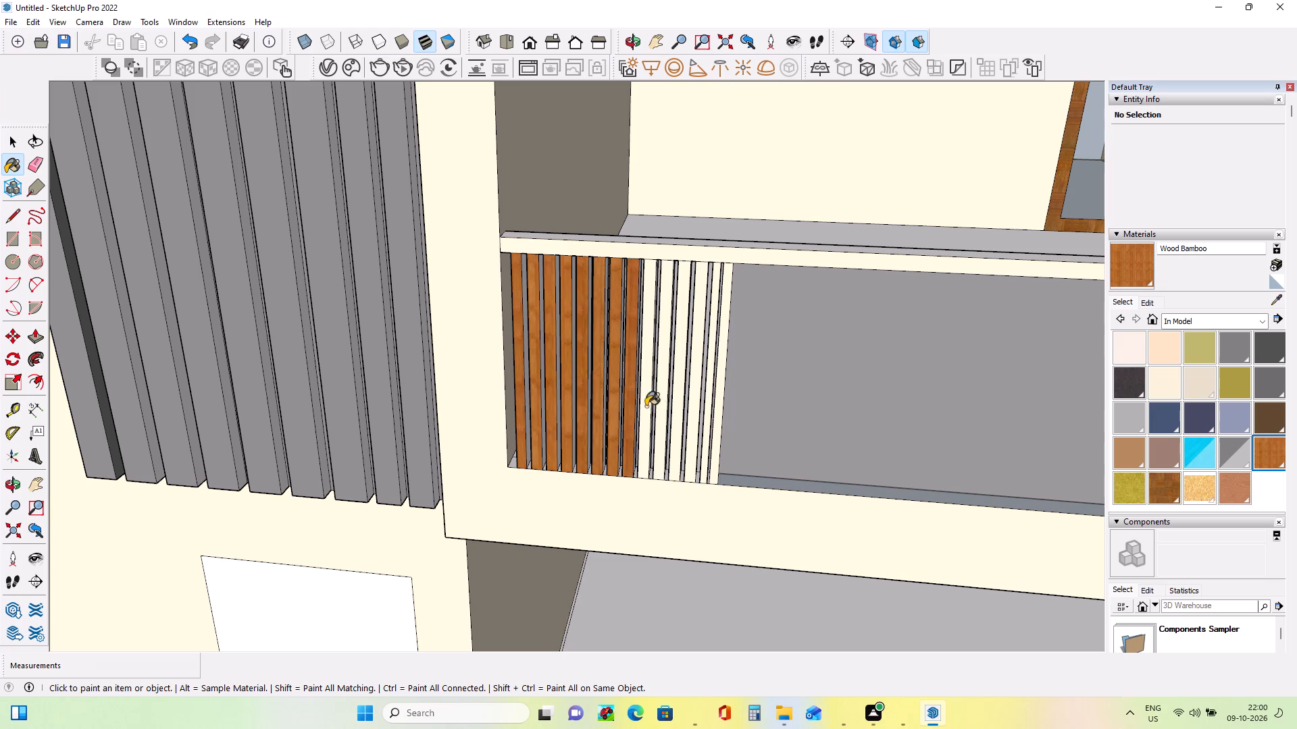
{"action": "left_click", "coordinate": [643, 406]}
{"action": "left_click", "coordinate": [659, 409]}
{"action": "left_click", "coordinate": [678, 416]}
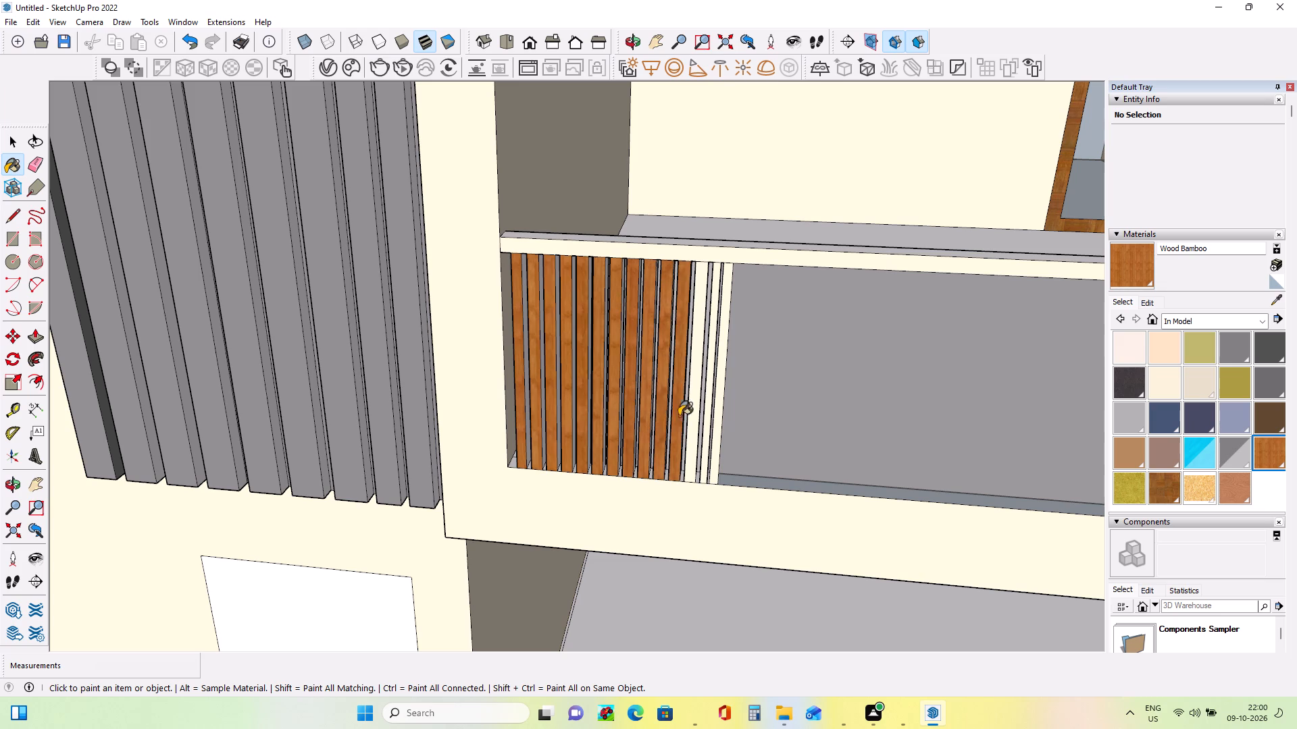
{"action": "left_click", "coordinate": [695, 420]}
{"action": "left_click", "coordinate": [707, 423]}
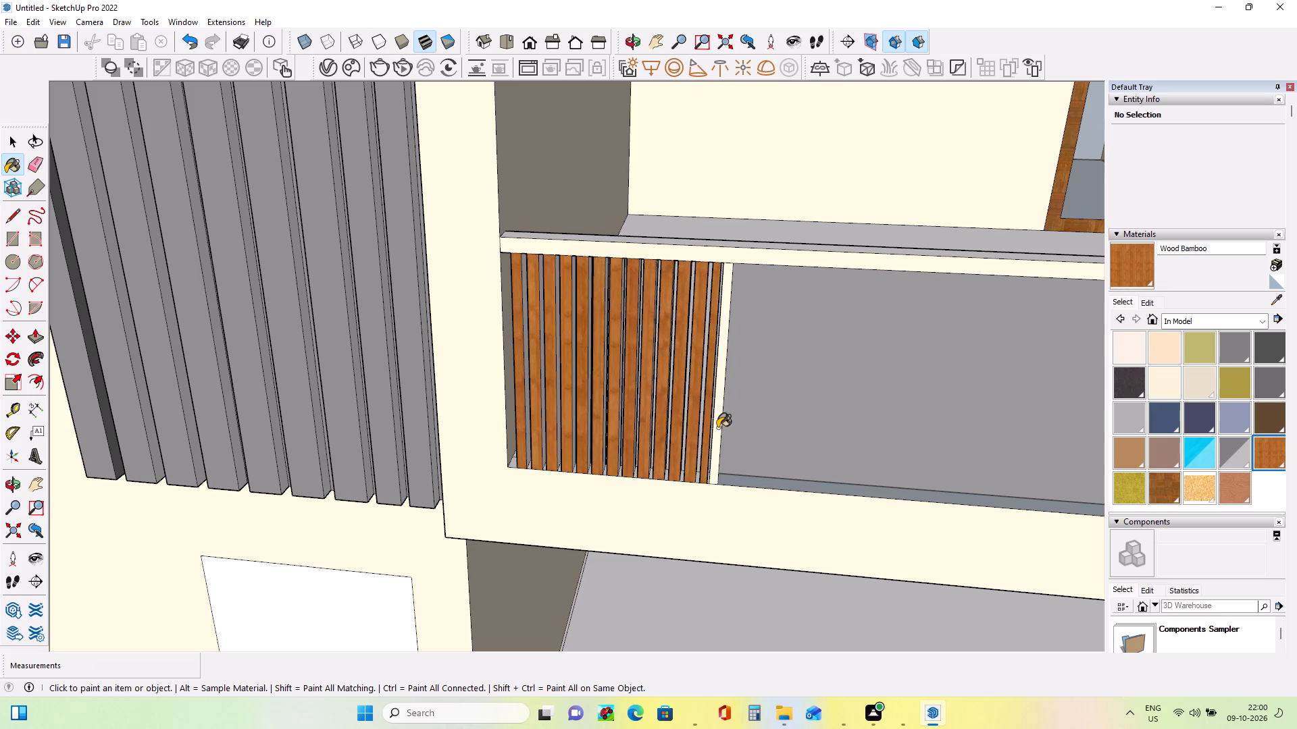
{"action": "left_click", "coordinate": [717, 428]}
Paint the front and top faces of the lower balcony's top rail with Wood Bamboo.
{"action": "scroll", "coordinate": [574, 400], "scroll_direction": "down", "scroll_amount": 7}
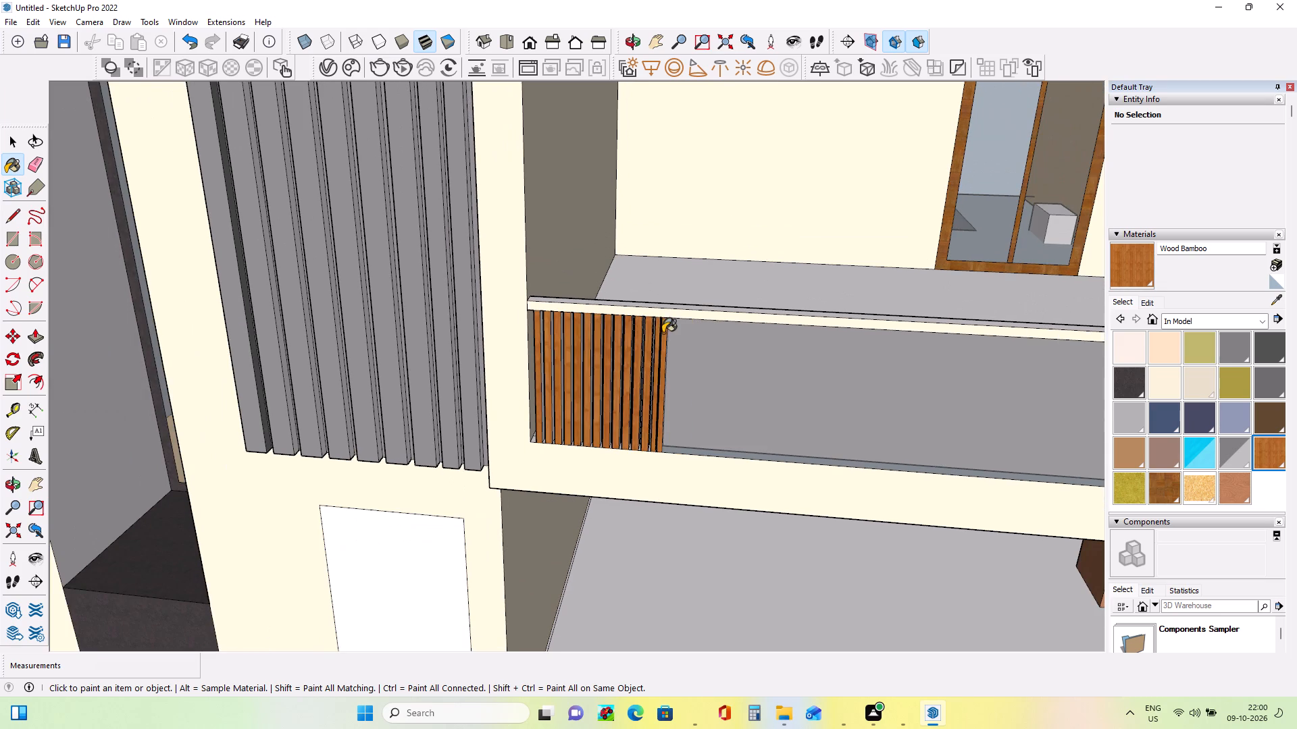
{"action": "left_click", "coordinate": [675, 327]}
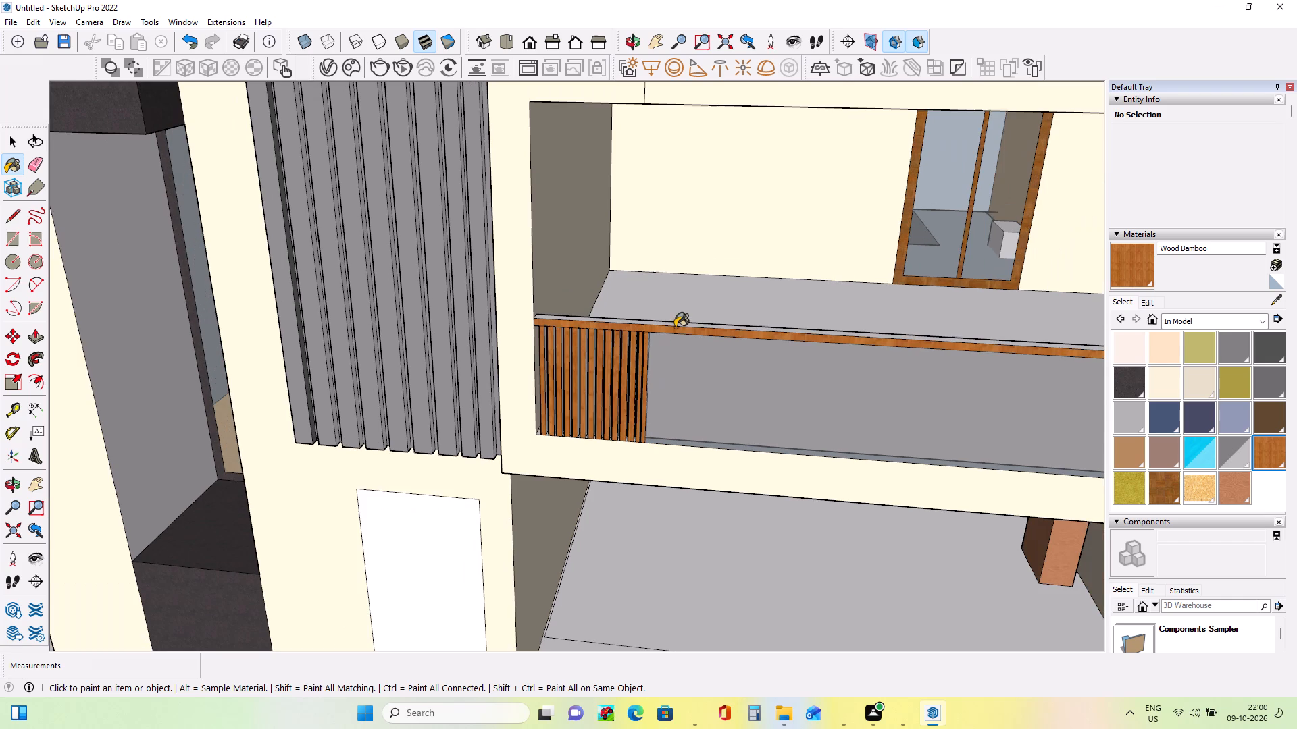
{"action": "left_click", "coordinate": [676, 323]}
Examine the whole front elevation with its painted balcony railings against the reference photo.
{"action": "scroll", "coordinate": [582, 330], "scroll_direction": "down", "scroll_amount": 9}
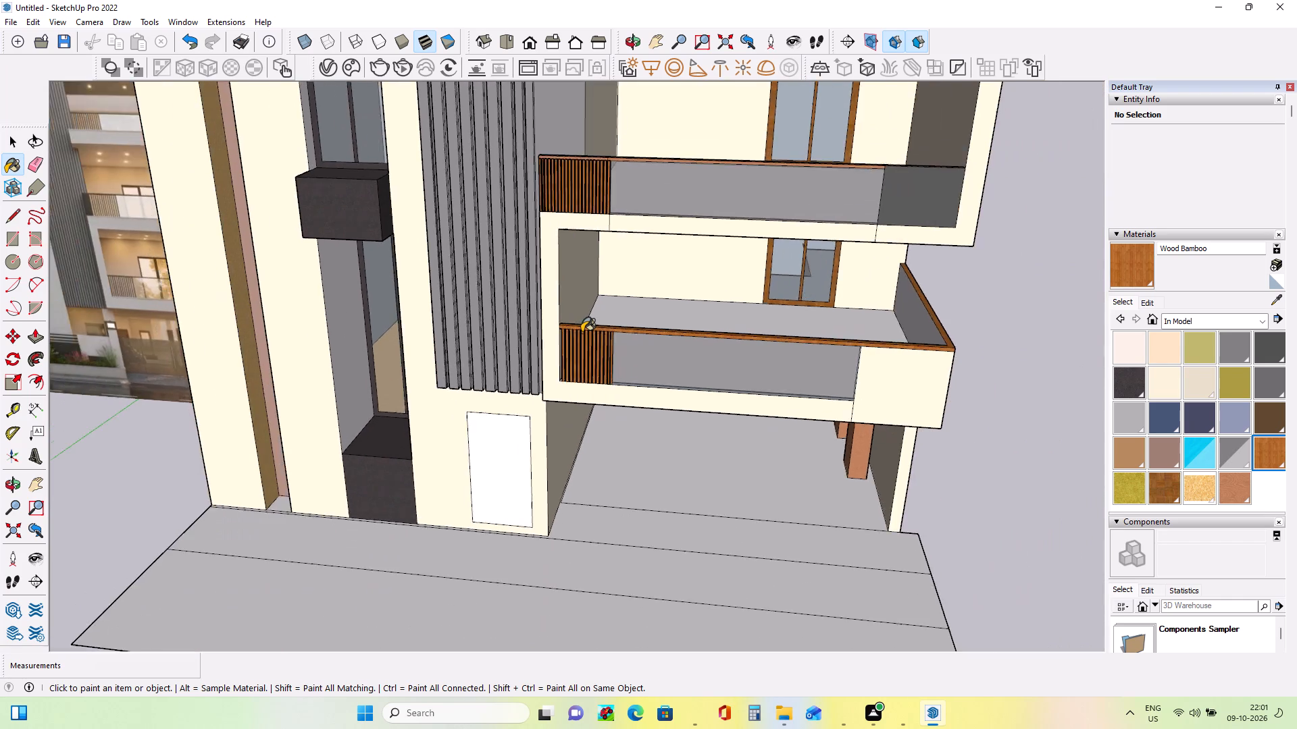
{"action": "scroll", "coordinate": [582, 332], "scroll_direction": "down", "scroll_amount": 4}
{"action": "middle_click_drag", "start_coordinate": [648, 438], "coordinate": [696, 344]}
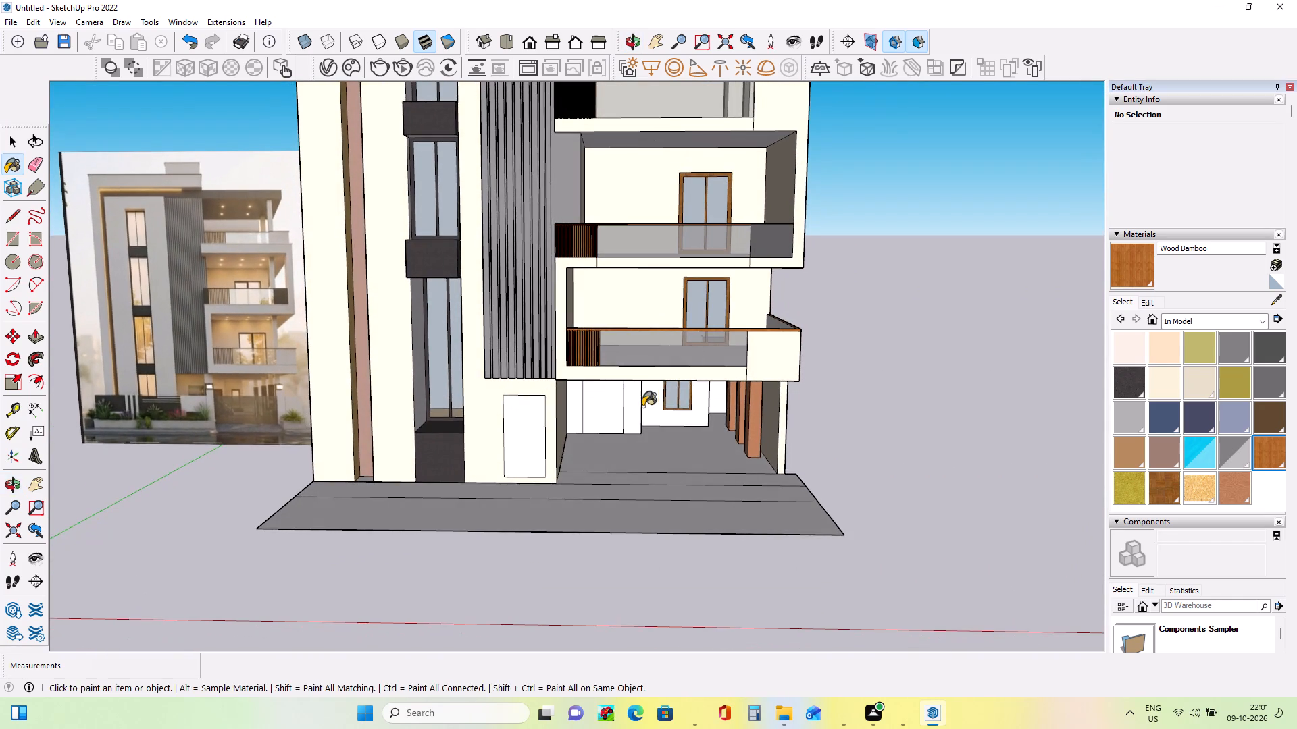
{"action": "middle_click_drag", "start_coordinate": [642, 406], "coordinate": [659, 356]}
{"action": "middle_click_drag", "start_coordinate": [769, 352], "coordinate": [771, 411]}
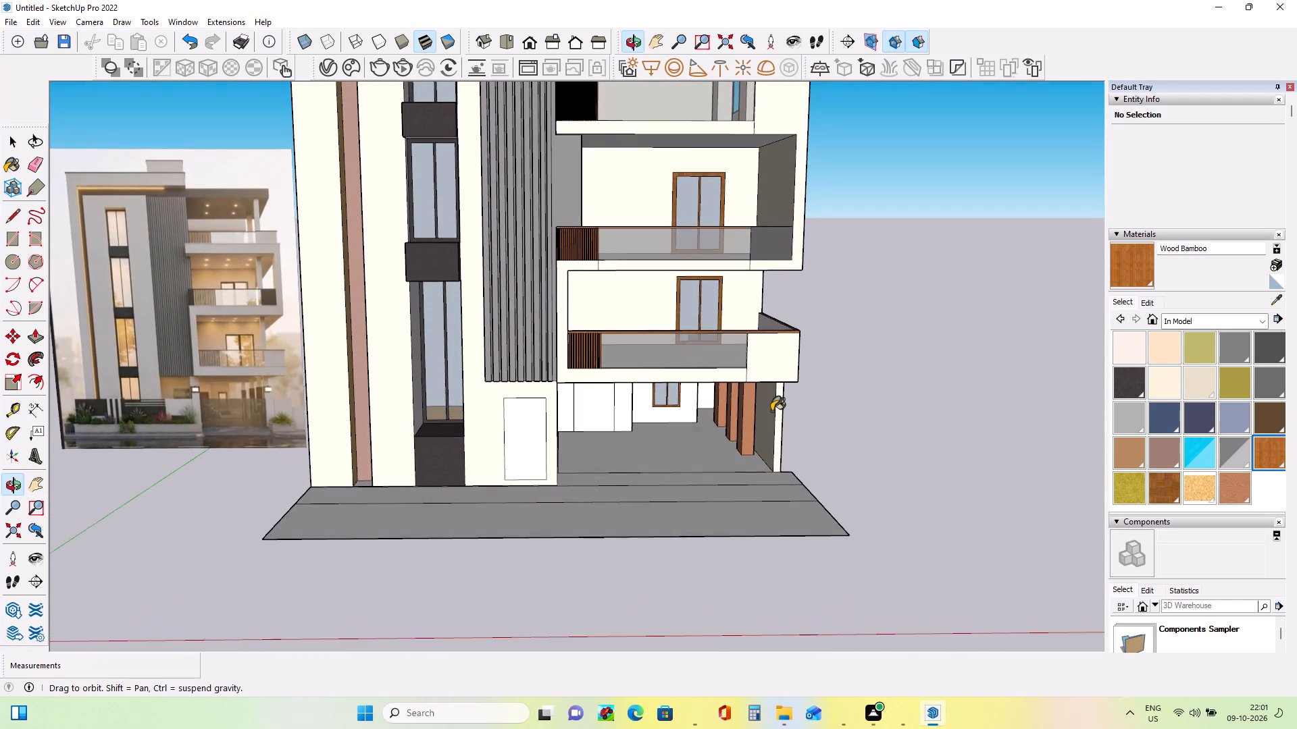
{"action": "middle_click_drag", "start_coordinate": [771, 411], "coordinate": [749, 431]}
{"action": "scroll", "coordinate": [743, 425], "scroll_direction": "down", "scroll_amount": 7}
{"action": "middle_click_drag", "start_coordinate": [747, 406], "coordinate": [730, 344]}
{"action": "scroll", "coordinate": [703, 375], "scroll_direction": "up", "scroll_amount": 2}
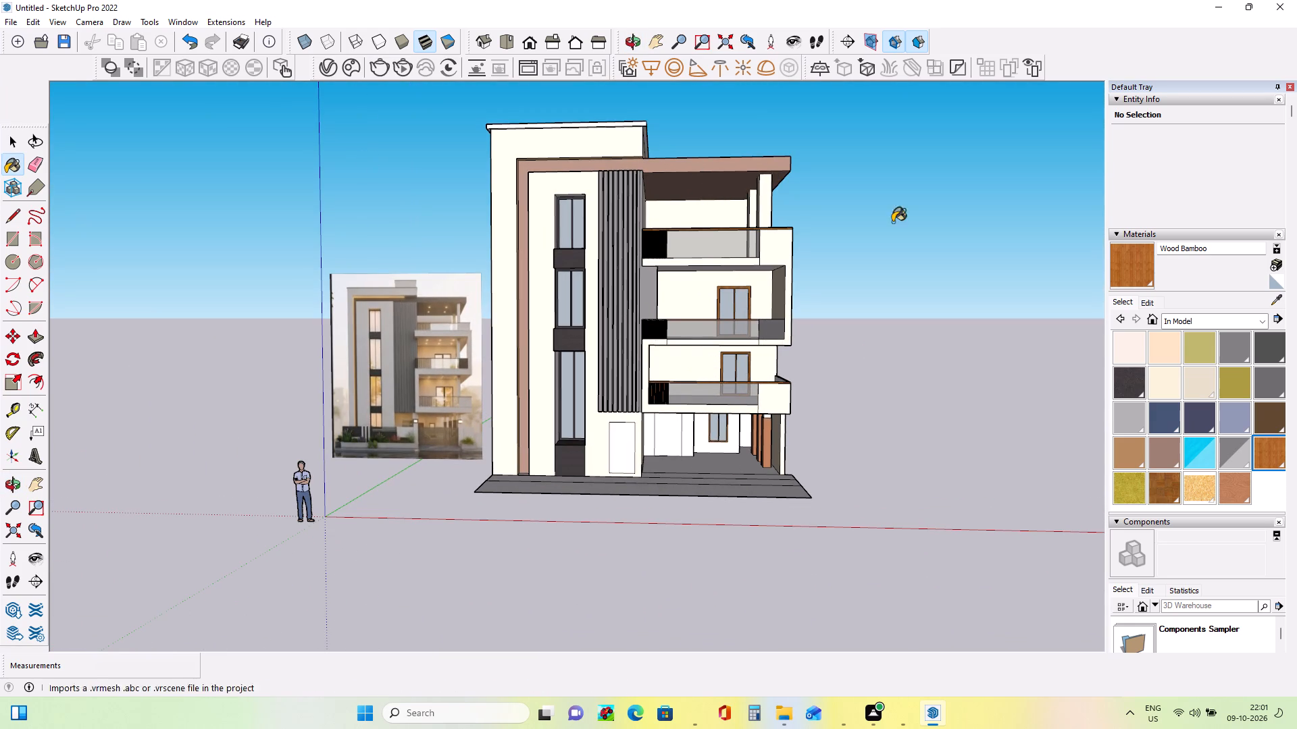
Paint the top of the taller block's roof slab with the beige Material1.
{"action": "middle_click_drag", "start_coordinate": [794, 375], "coordinate": [811, 509]}
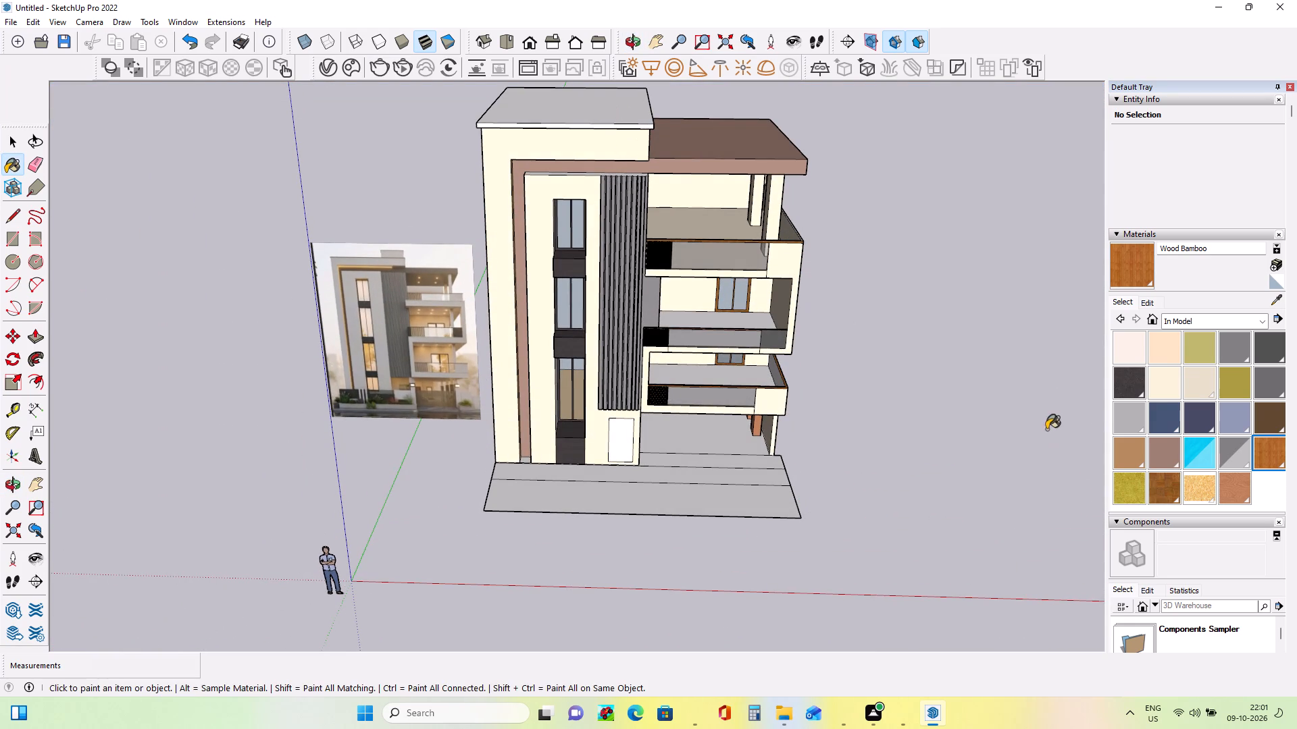
{"action": "left_click", "coordinate": [1167, 387]}
{"action": "left_click", "coordinate": [1131, 352]}
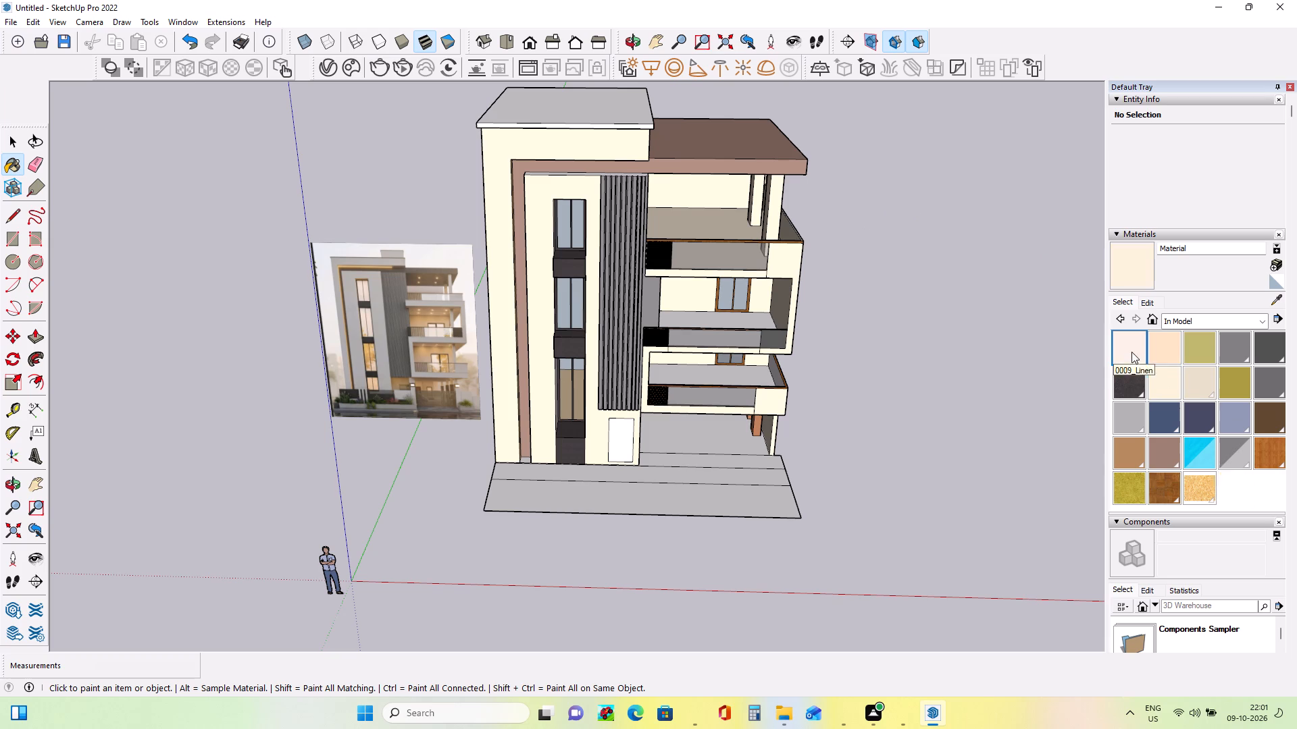
{"action": "left_click", "coordinate": [1211, 391]}
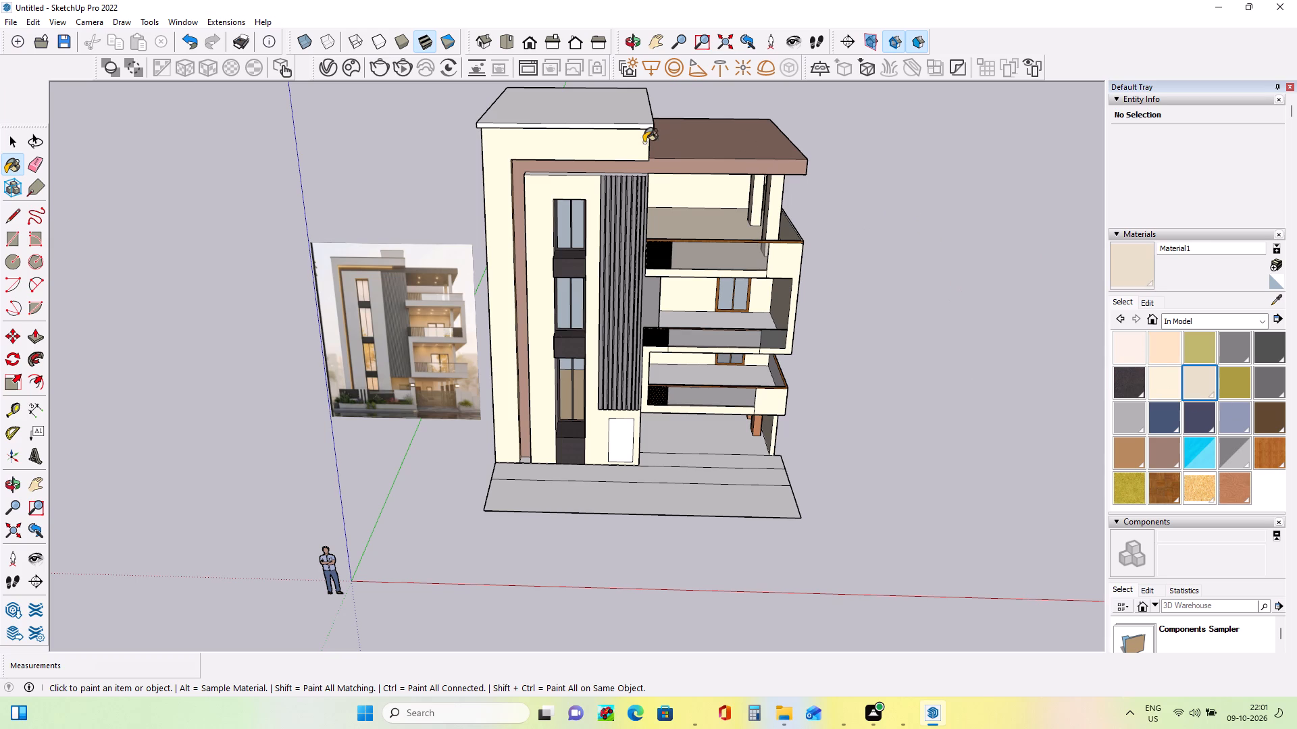
{"action": "left_click", "coordinate": [635, 129]}
{"action": "left_click", "coordinate": [635, 126]}
{"action": "left_click", "coordinate": [635, 119]}
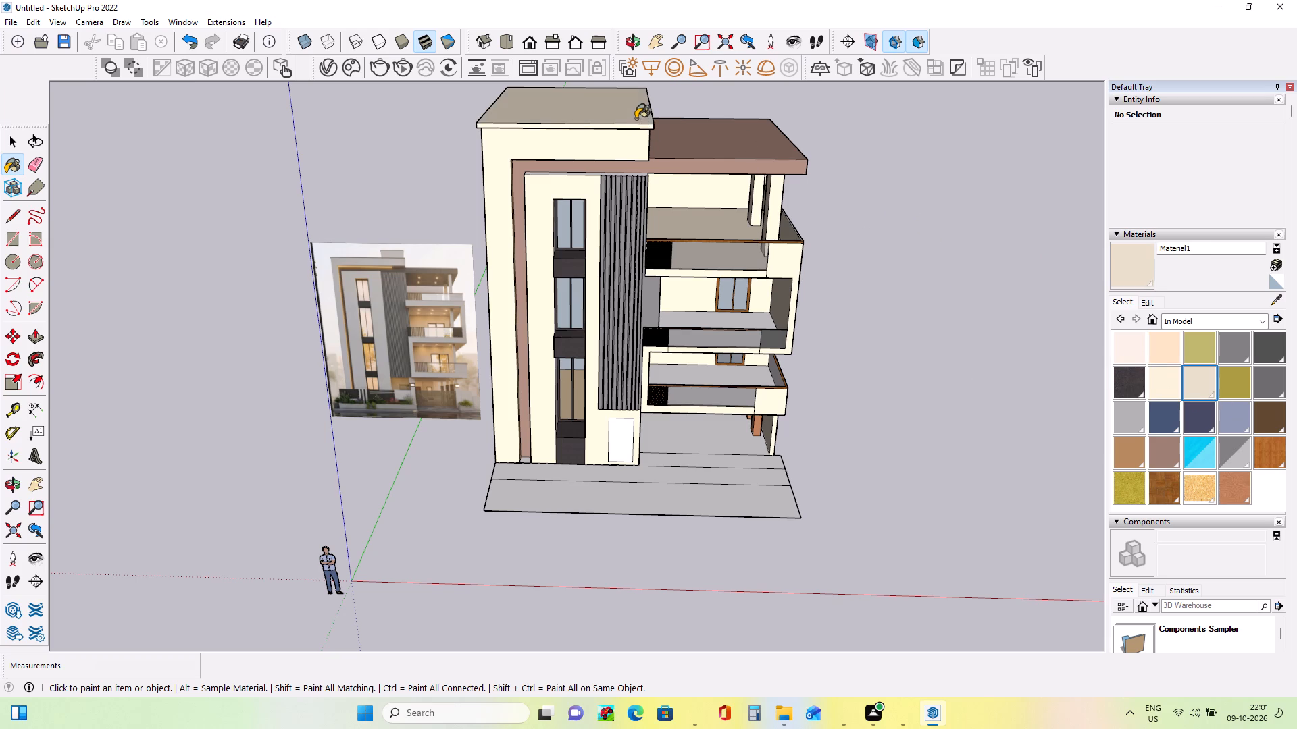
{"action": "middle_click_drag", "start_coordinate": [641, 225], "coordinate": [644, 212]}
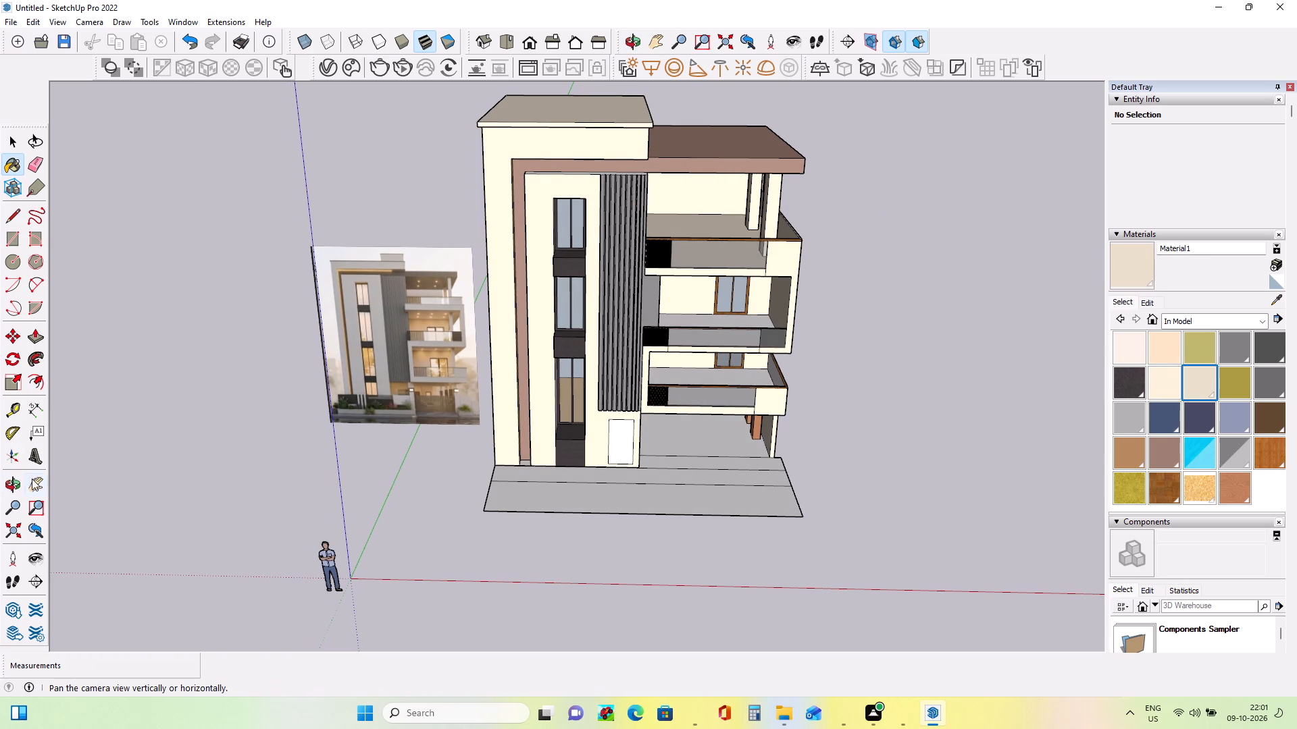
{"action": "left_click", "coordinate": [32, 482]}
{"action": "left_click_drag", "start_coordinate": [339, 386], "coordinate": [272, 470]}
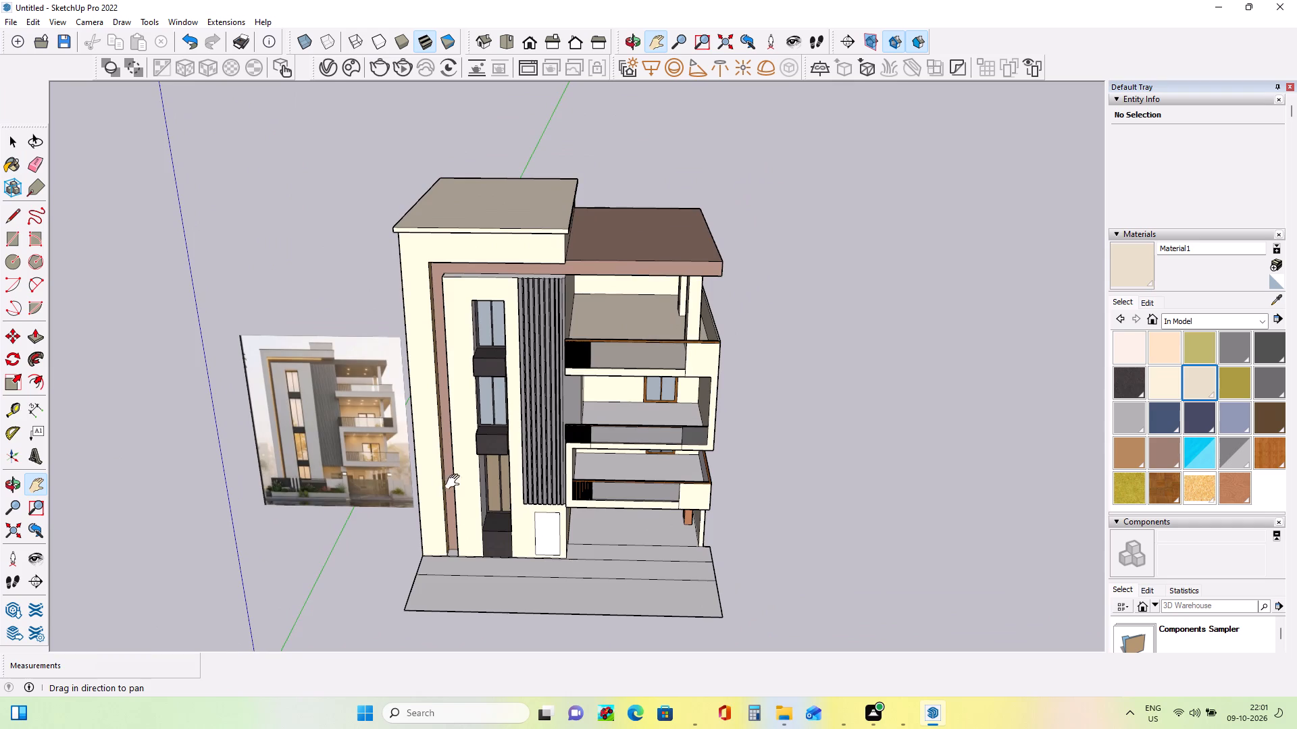
Examine the building's front elevation and its three balconies from a low viewpoint against the reference photo.
{"action": "middle_click_drag", "start_coordinate": [455, 482], "coordinate": [469, 418]}
{"action": "scroll", "coordinate": [540, 562], "scroll_direction": "up", "scroll_amount": 2}
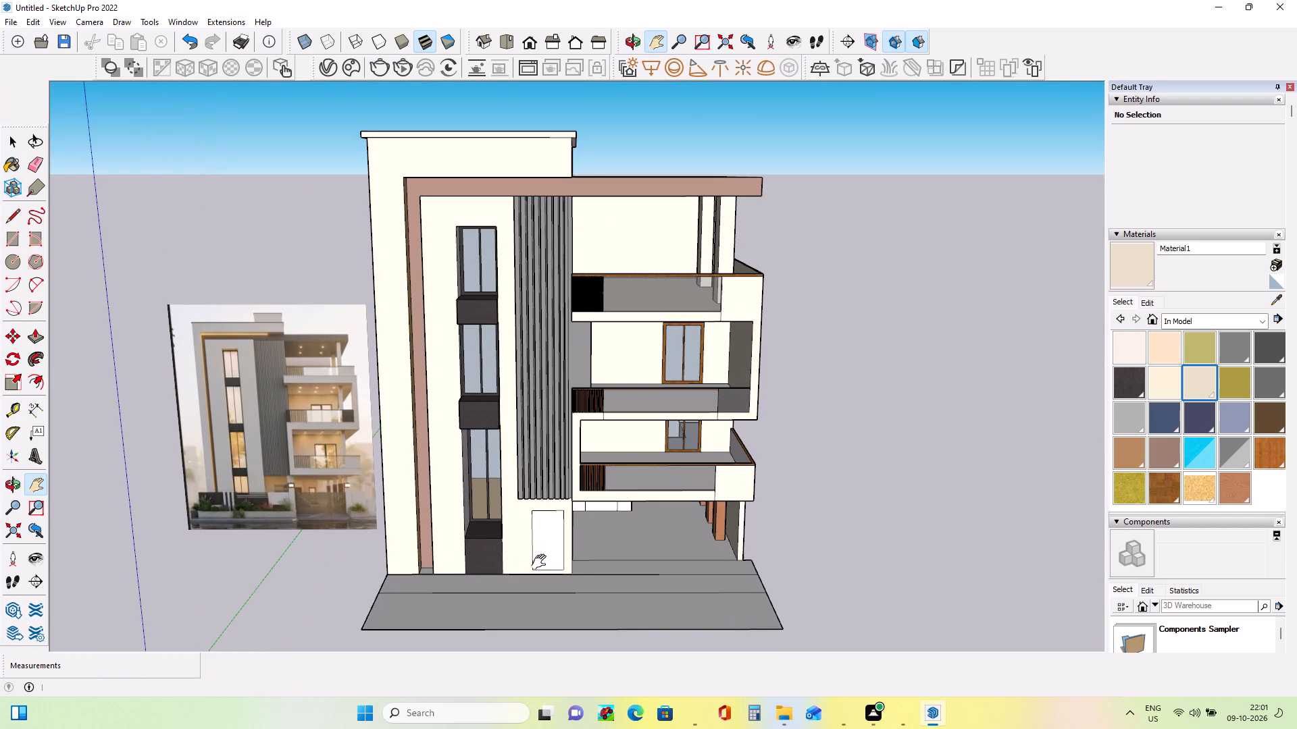
{"action": "middle_click_drag", "start_coordinate": [779, 419], "coordinate": [777, 385]}
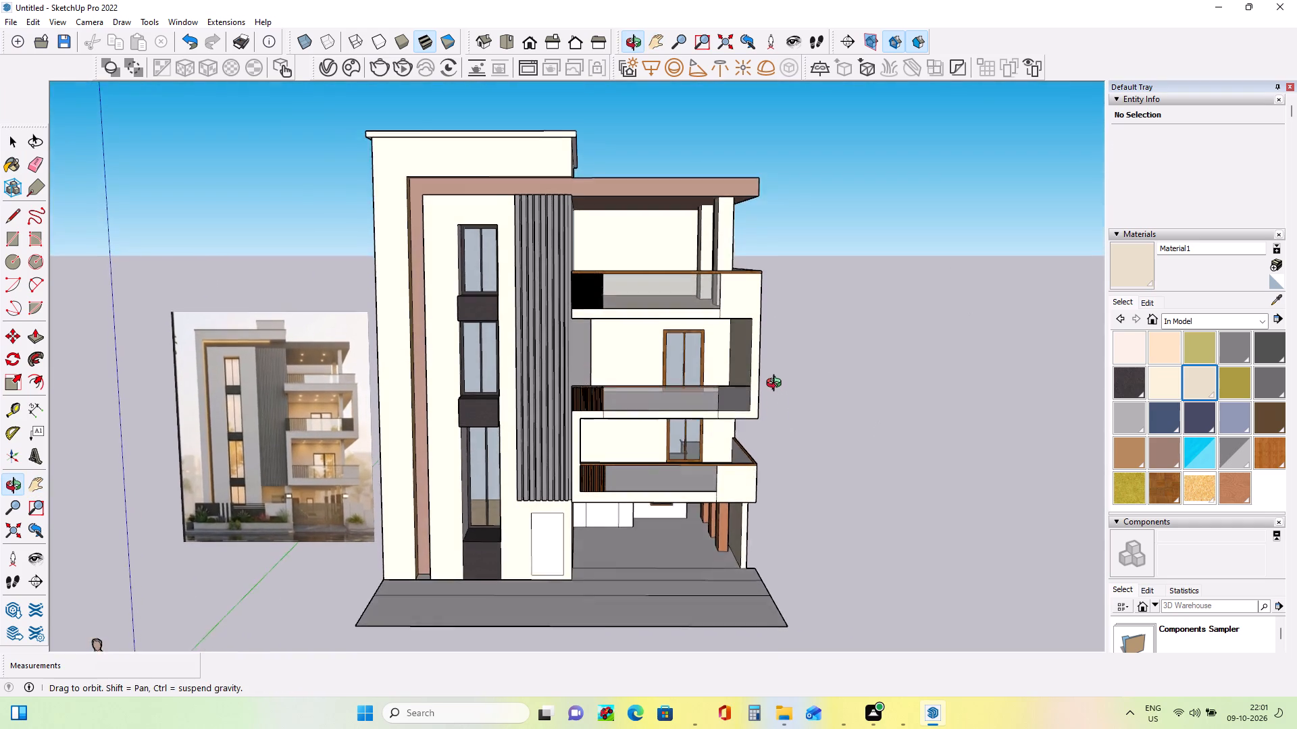
{"action": "middle_click_drag", "start_coordinate": [777, 385], "coordinate": [777, 363]}
{"action": "middle_click_drag", "start_coordinate": [879, 442], "coordinate": [838, 418]}
{"action": "middle_click_drag", "start_coordinate": [794, 451], "coordinate": [814, 456]}
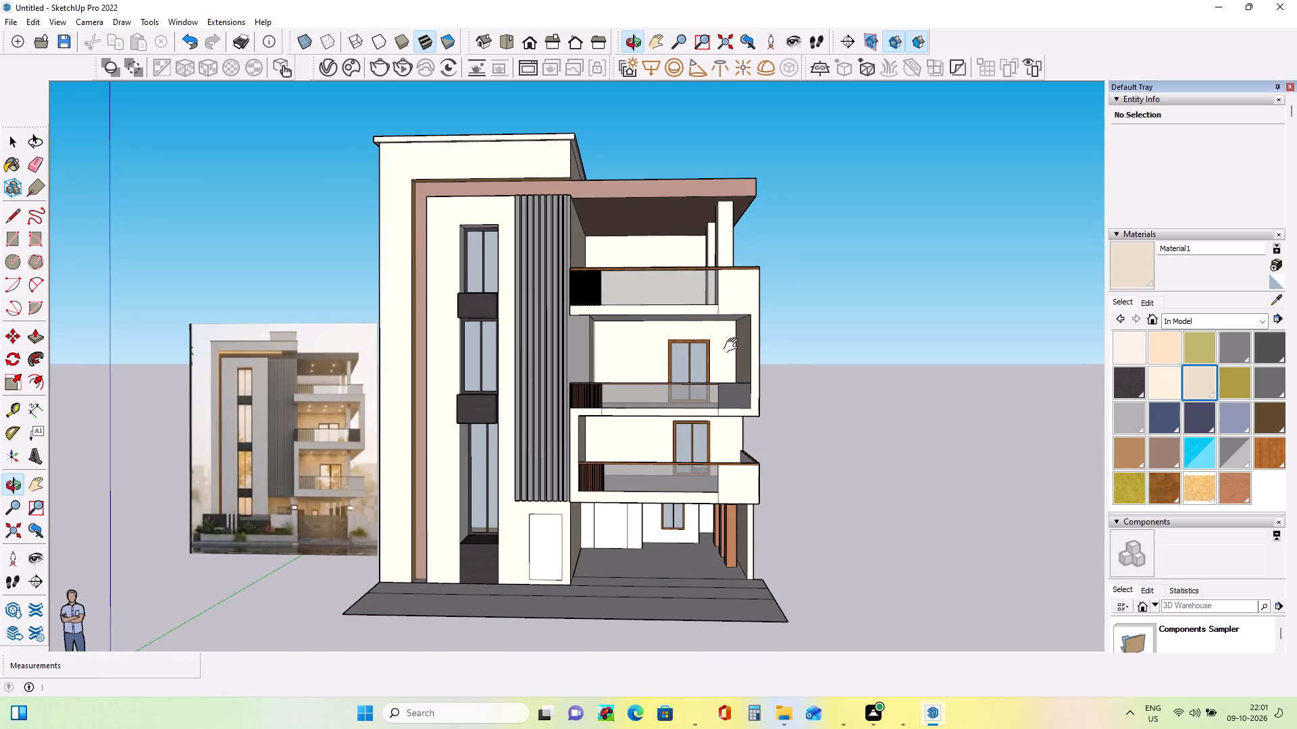
{"action": "scroll", "coordinate": [696, 365], "scroll_direction": "up", "scroll_amount": 1}
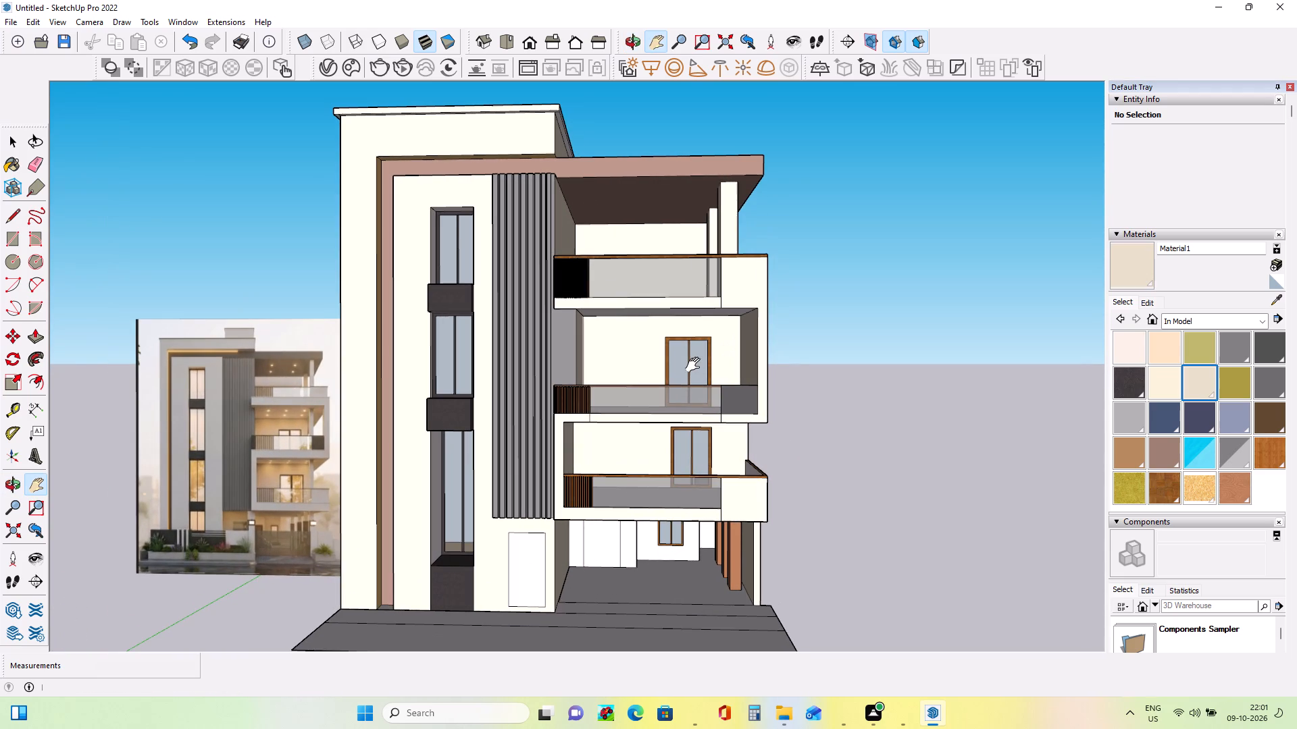
{"action": "scroll", "coordinate": [696, 365], "scroll_direction": "up", "scroll_amount": 1}
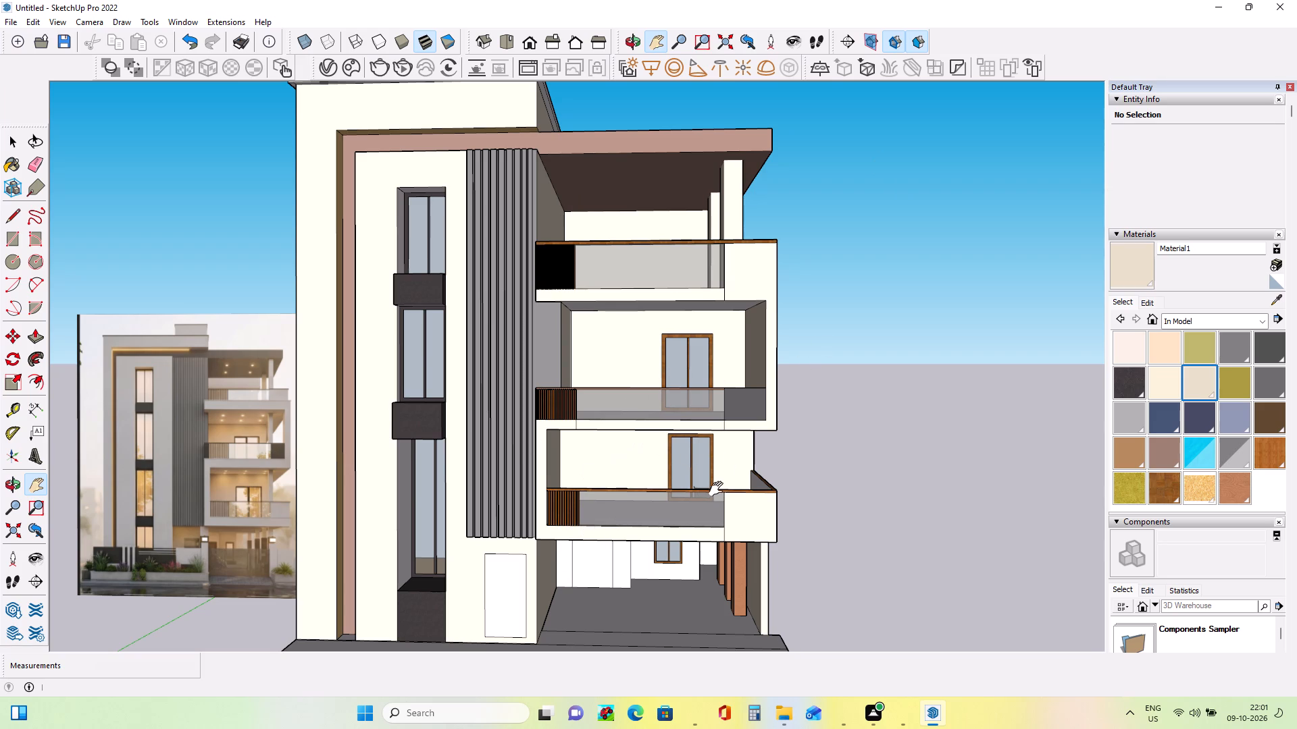
Erase the leftover short vertical seam lines on the front bands of the upper, middle and lower balconies, below the glass railings.
{"action": "left_click", "coordinate": [31, 167]}
{"action": "scroll", "coordinate": [572, 440], "scroll_direction": "up", "scroll_amount": 6}
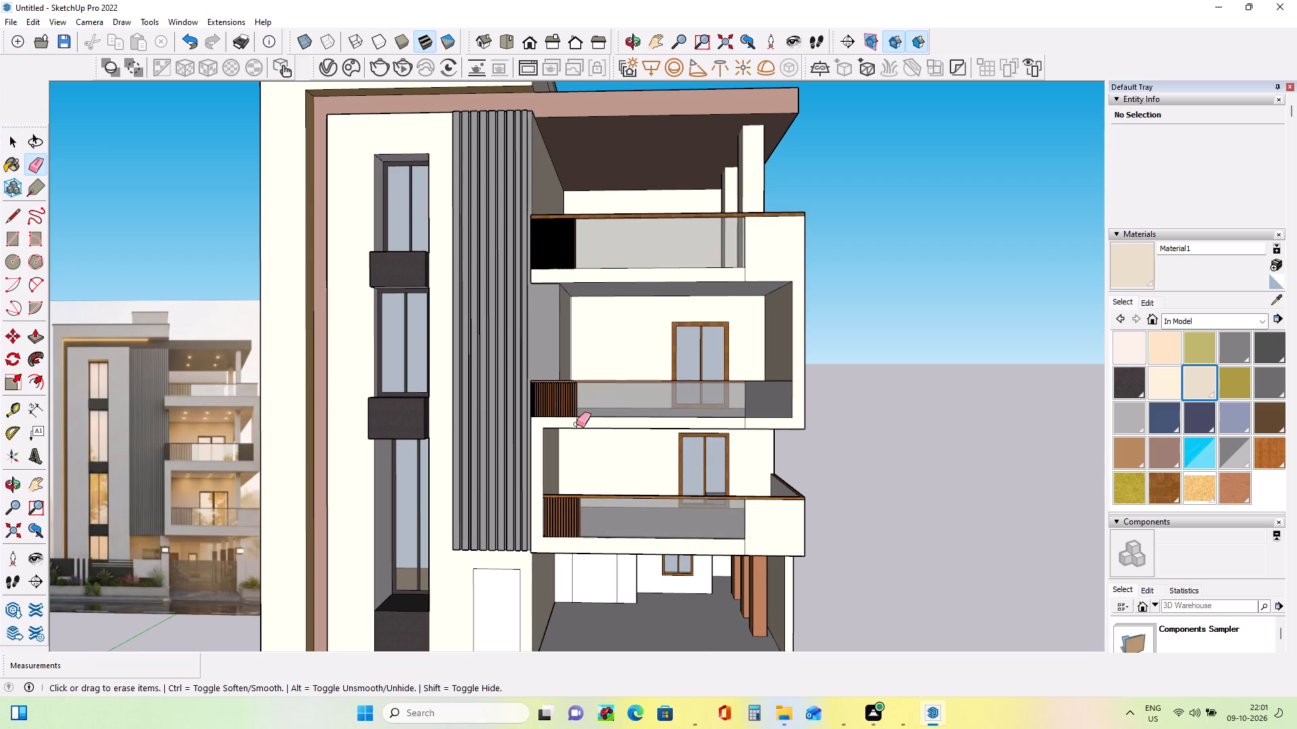
{"action": "left_click", "coordinate": [576, 423]}
{"action": "scroll", "coordinate": [592, 431], "scroll_direction": "down", "scroll_amount": 1}
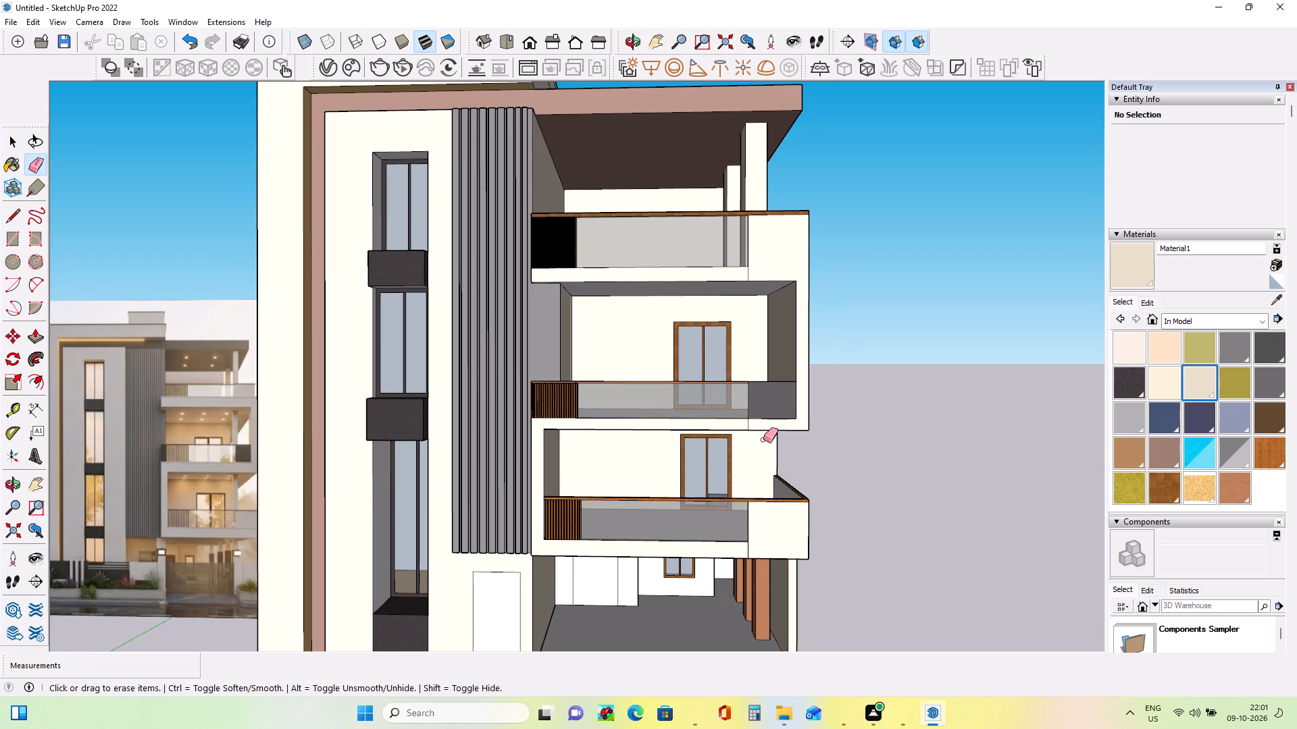
{"action": "left_click", "coordinate": [750, 424]}
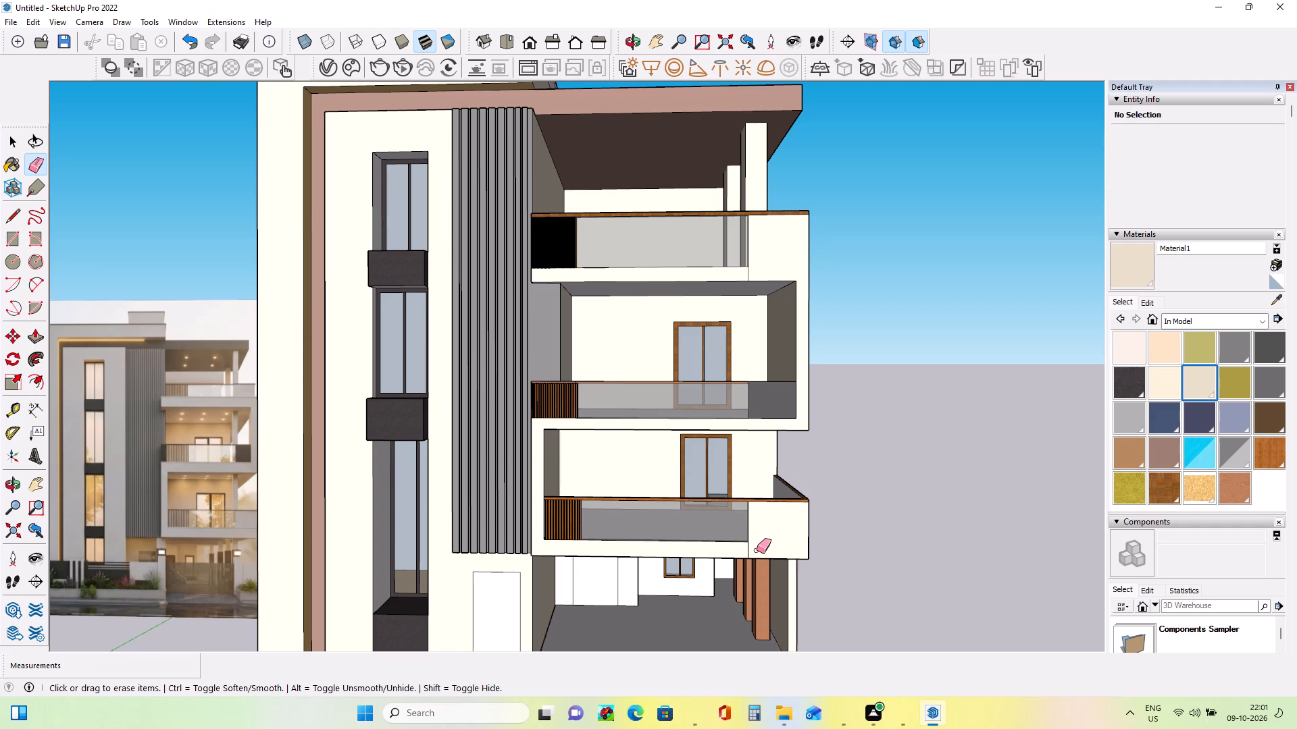
{"action": "left_click", "coordinate": [748, 552]}
{"action": "left_click", "coordinate": [748, 274]}
{"action": "scroll", "coordinate": [773, 348], "scroll_direction": "down", "scroll_amount": 1}
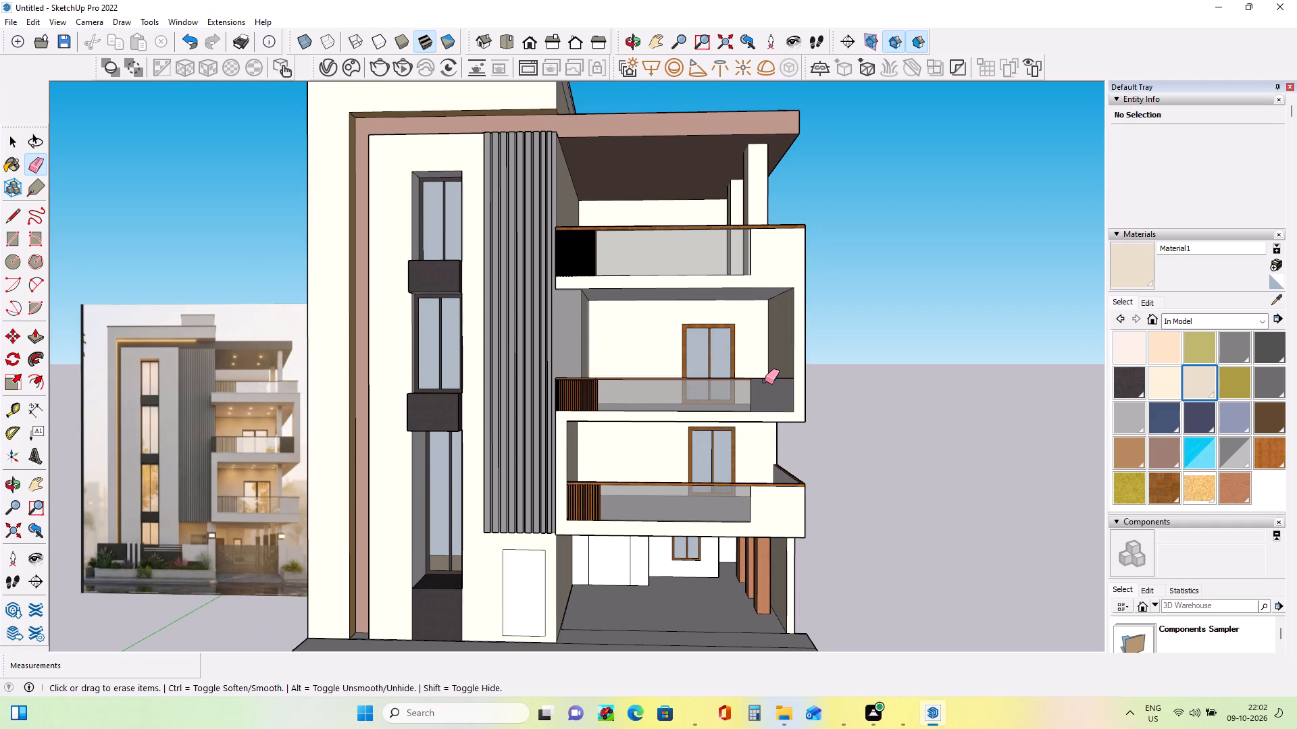
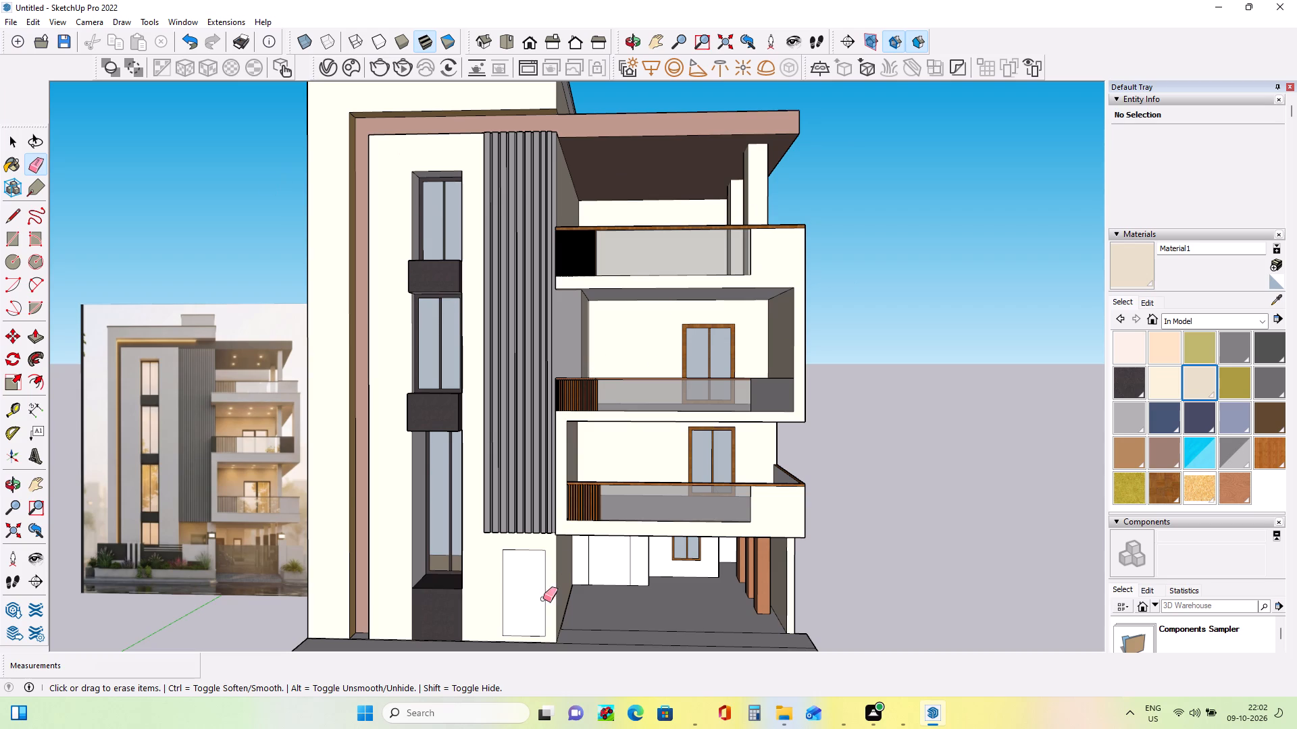
Examine the ground-floor entrance, parking and compound gate area in the reference image beside the model.
{"action": "scroll", "coordinate": [197, 567], "scroll_direction": "up", "scroll_amount": 13}
{"action": "scroll", "coordinate": [114, 588], "scroll_direction": "up", "scroll_amount": 3}
{"action": "scroll", "coordinate": [211, 551], "scroll_direction": "up", "scroll_amount": 4}
{"action": "scroll", "coordinate": [268, 531], "scroll_direction": "up", "scroll_amount": 4}
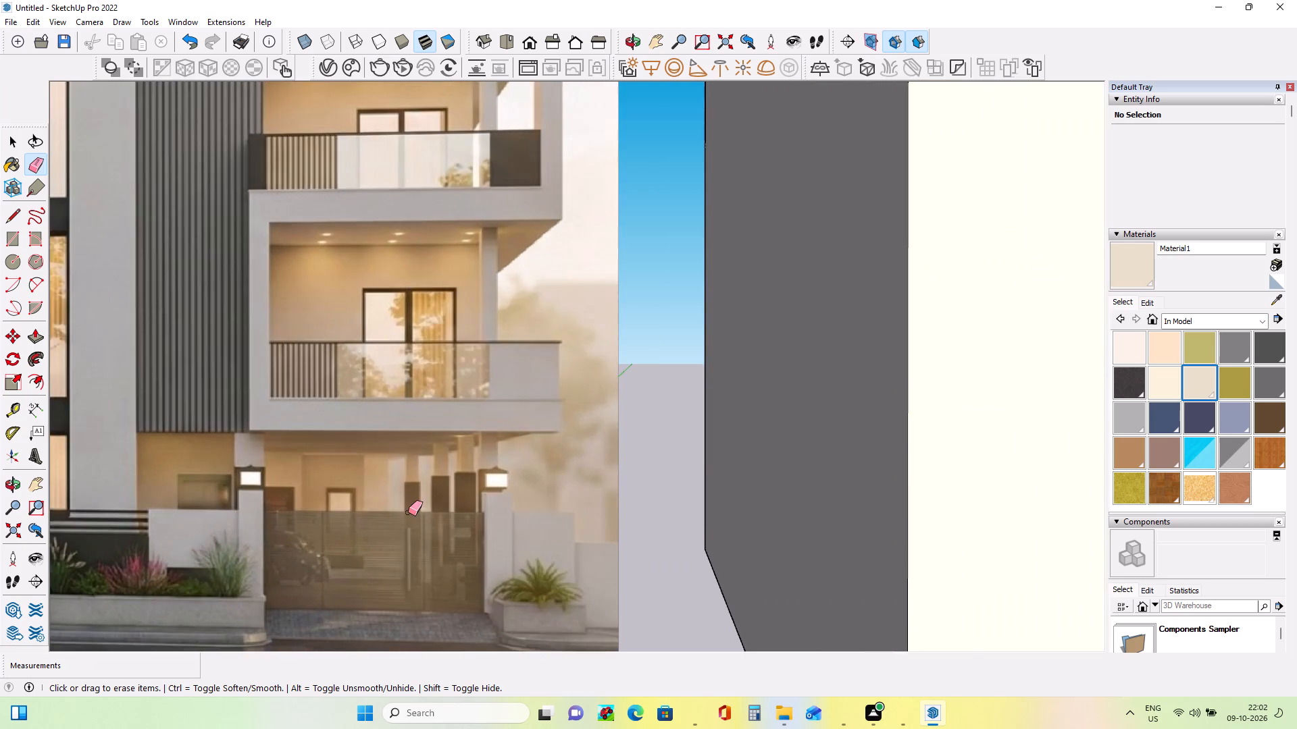
{"action": "scroll", "coordinate": [408, 512], "scroll_direction": "down", "scroll_amount": 1}
{"action": "middle_click", "coordinate": [416, 520]}
{"action": "scroll", "coordinate": [205, 522], "scroll_direction": "up", "scroll_amount": 8}
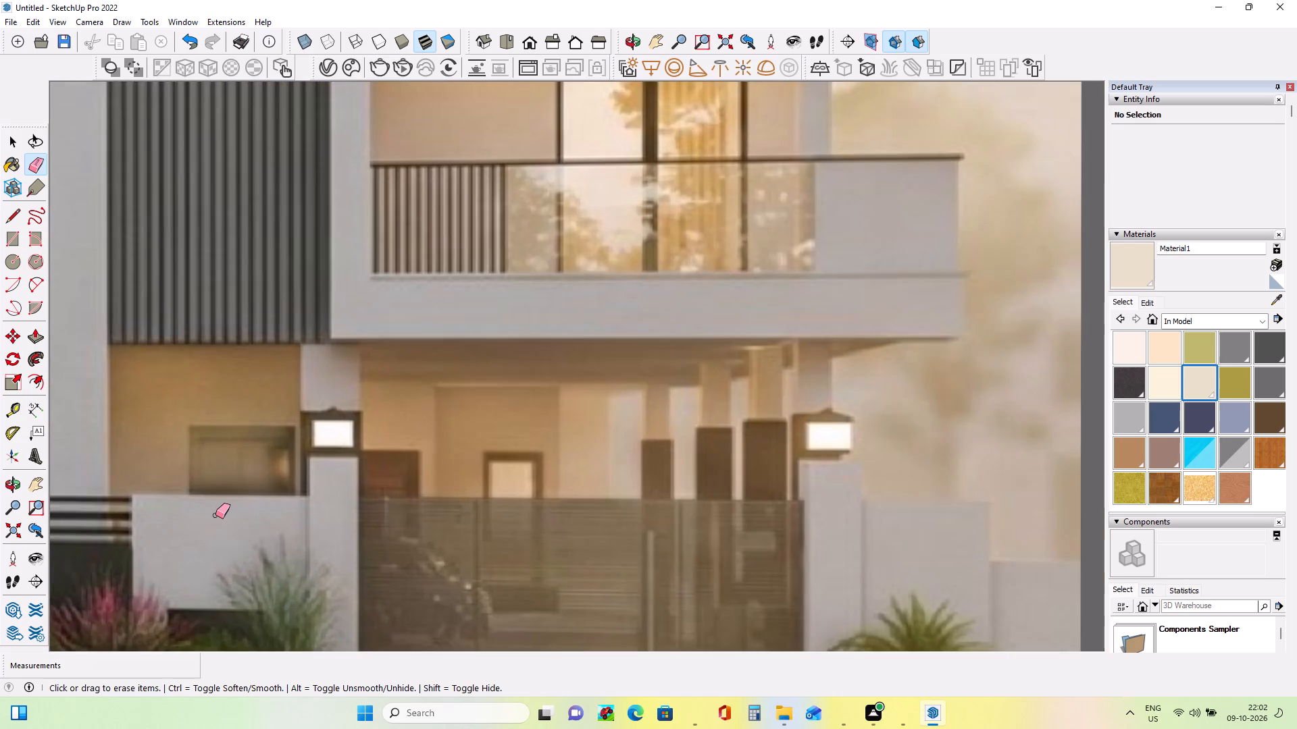
{"action": "scroll", "coordinate": [220, 514], "scroll_direction": "up", "scroll_amount": 2}
{"action": "scroll", "coordinate": [220, 509], "scroll_direction": "down", "scroll_amount": 8}
{"action": "scroll", "coordinate": [220, 508], "scroll_direction": "down", "scroll_amount": 17}
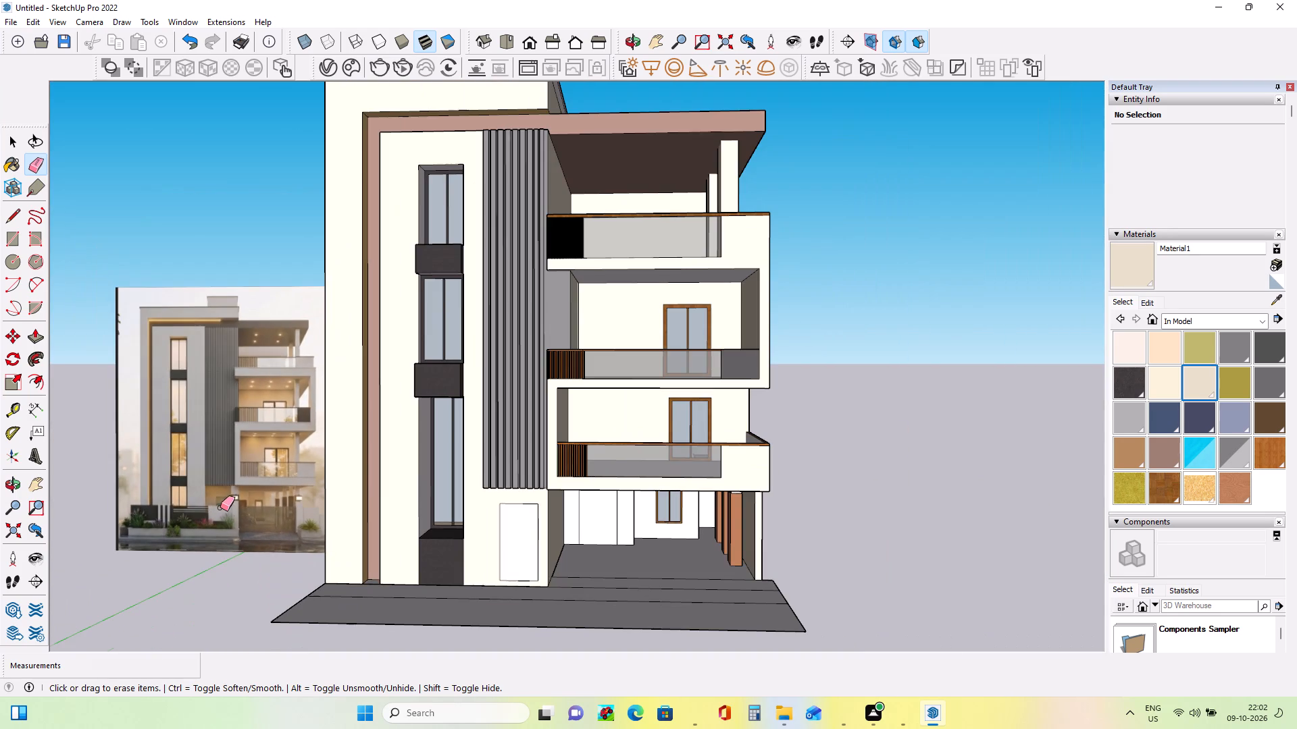
Push the ground-floor door rectangle on the front facade inward about 2' 3 1/4" with Push/Pull.
{"action": "left_click", "coordinate": [36, 339]}
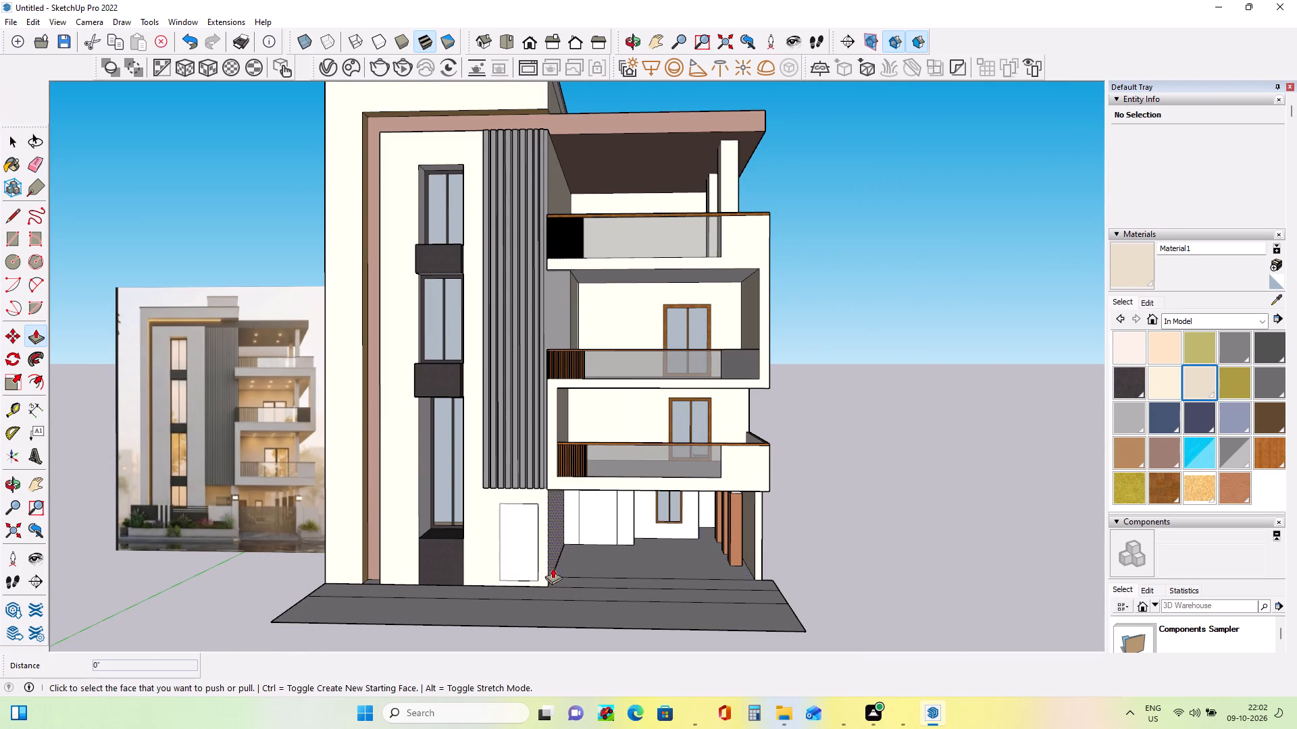
{"action": "left_click", "coordinate": [518, 544]}
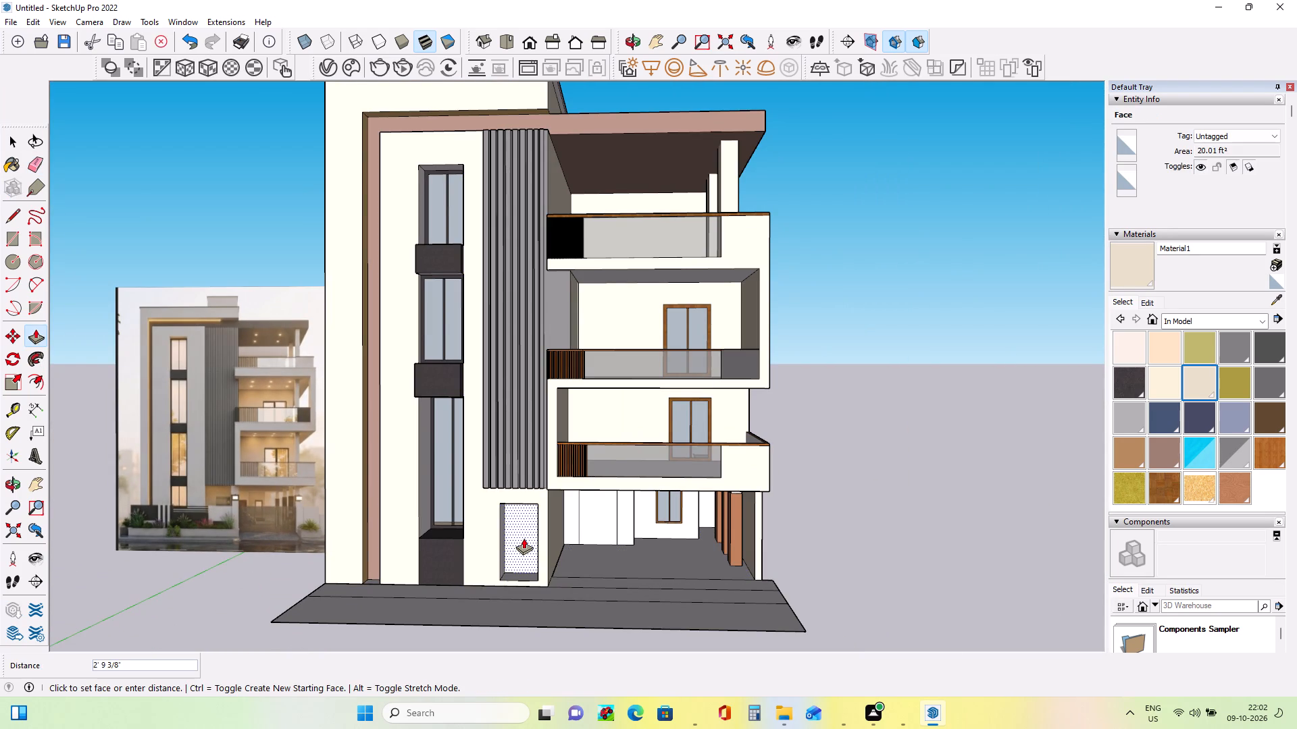
{"action": "left_click", "coordinate": [524, 540]}
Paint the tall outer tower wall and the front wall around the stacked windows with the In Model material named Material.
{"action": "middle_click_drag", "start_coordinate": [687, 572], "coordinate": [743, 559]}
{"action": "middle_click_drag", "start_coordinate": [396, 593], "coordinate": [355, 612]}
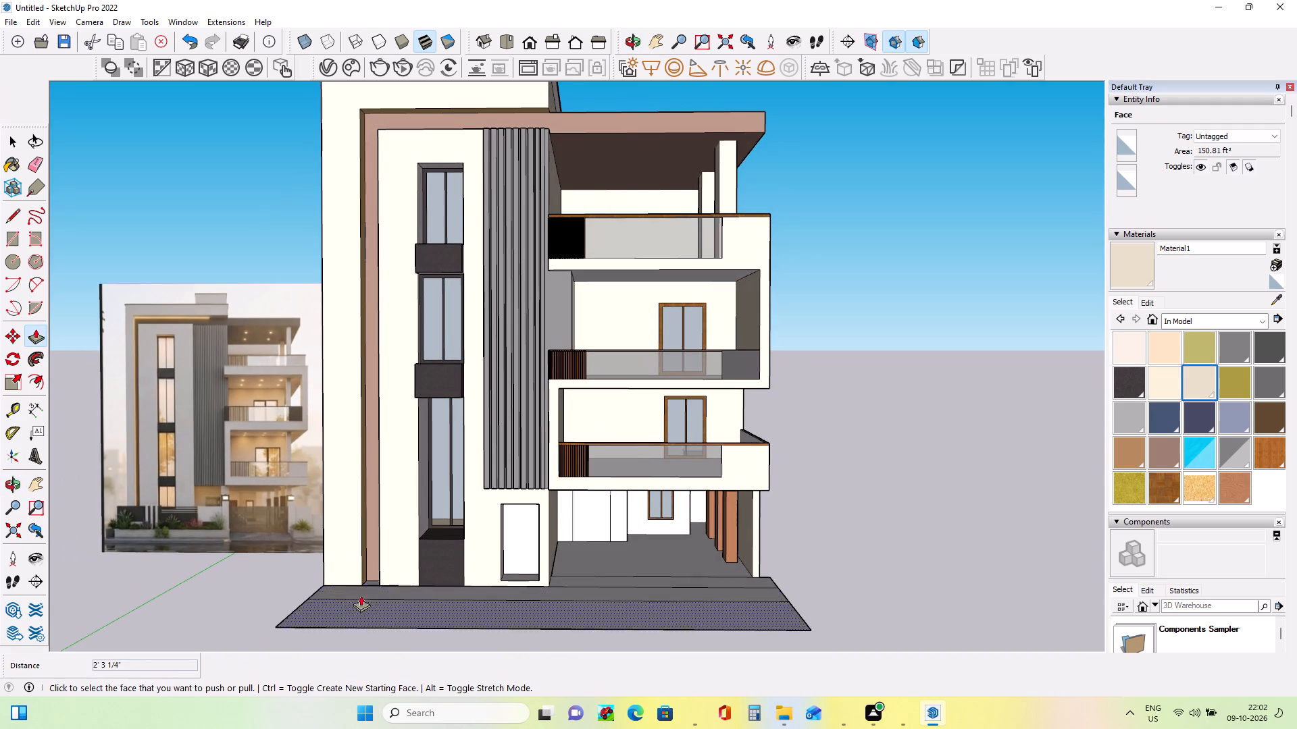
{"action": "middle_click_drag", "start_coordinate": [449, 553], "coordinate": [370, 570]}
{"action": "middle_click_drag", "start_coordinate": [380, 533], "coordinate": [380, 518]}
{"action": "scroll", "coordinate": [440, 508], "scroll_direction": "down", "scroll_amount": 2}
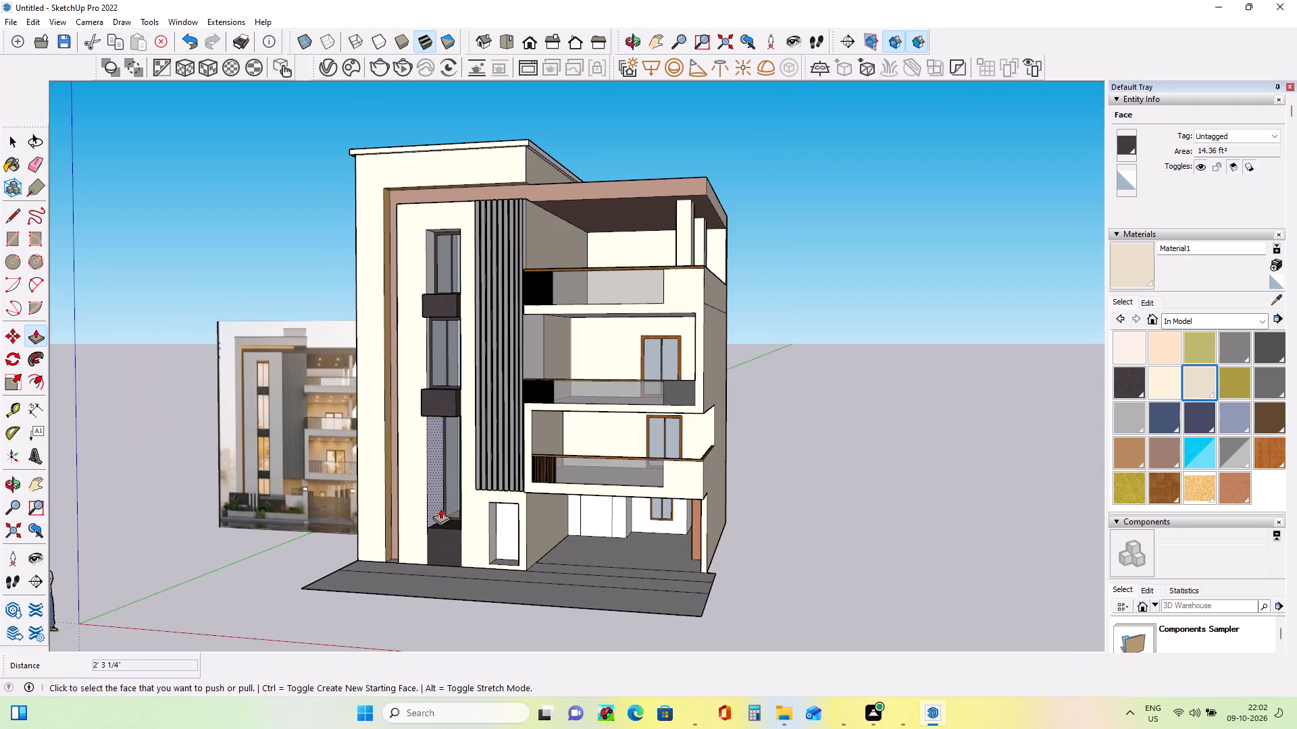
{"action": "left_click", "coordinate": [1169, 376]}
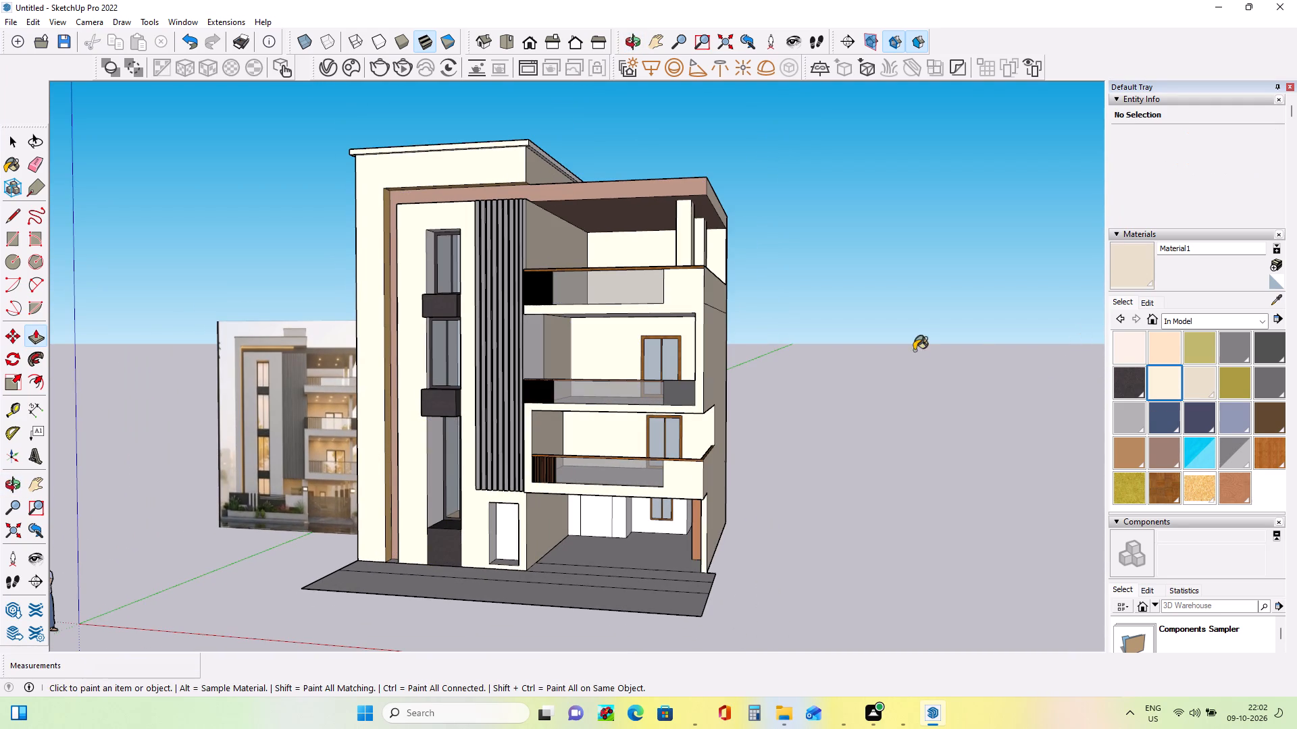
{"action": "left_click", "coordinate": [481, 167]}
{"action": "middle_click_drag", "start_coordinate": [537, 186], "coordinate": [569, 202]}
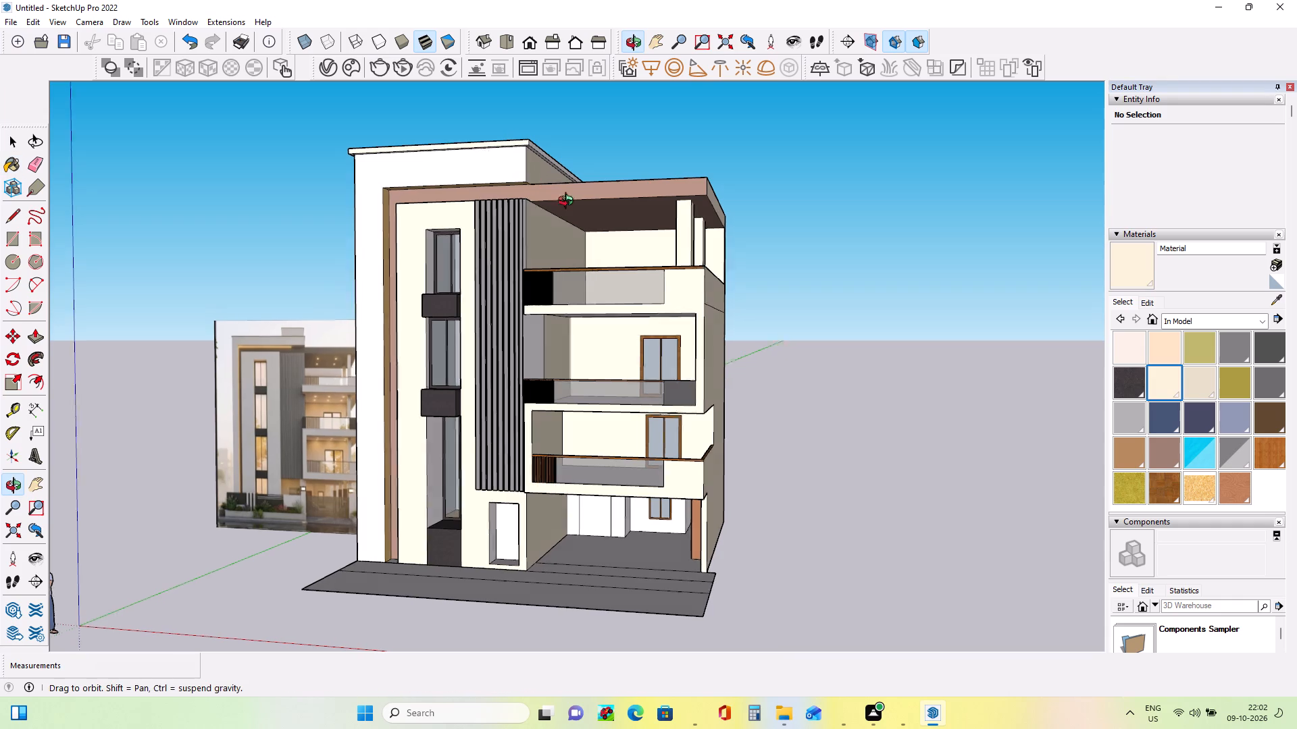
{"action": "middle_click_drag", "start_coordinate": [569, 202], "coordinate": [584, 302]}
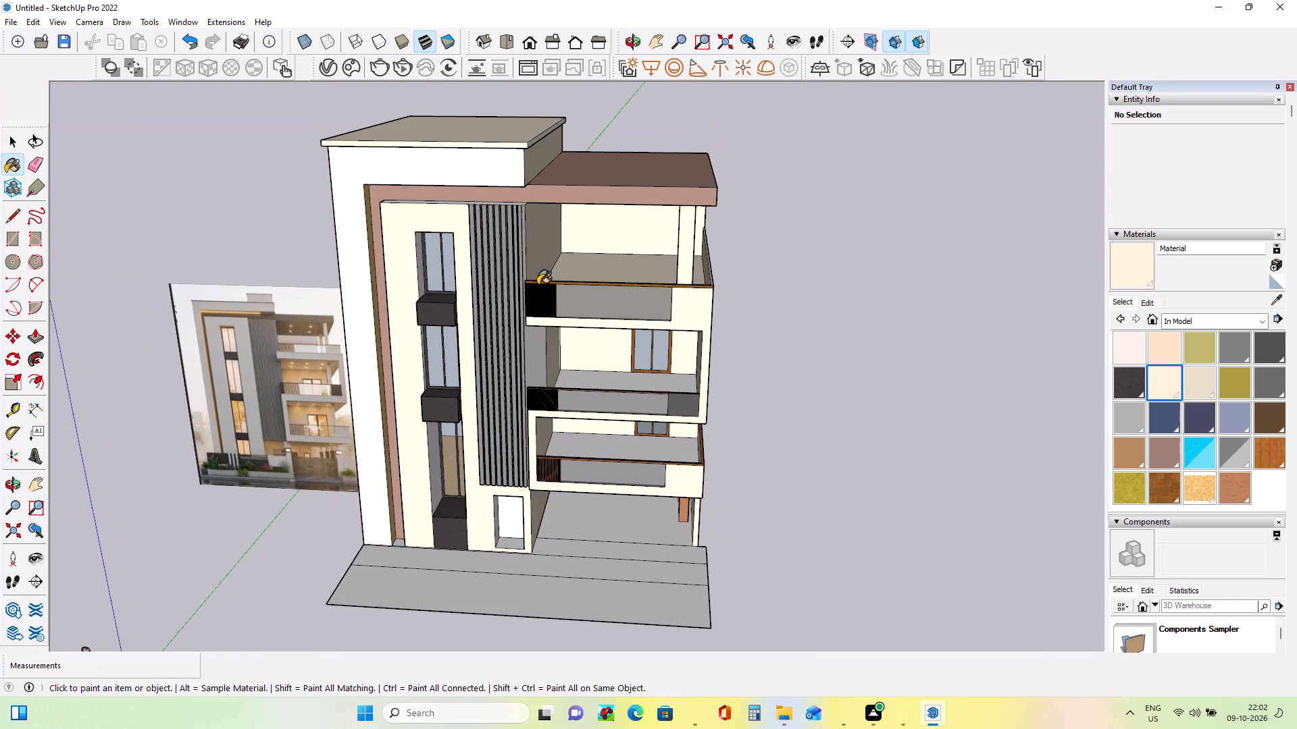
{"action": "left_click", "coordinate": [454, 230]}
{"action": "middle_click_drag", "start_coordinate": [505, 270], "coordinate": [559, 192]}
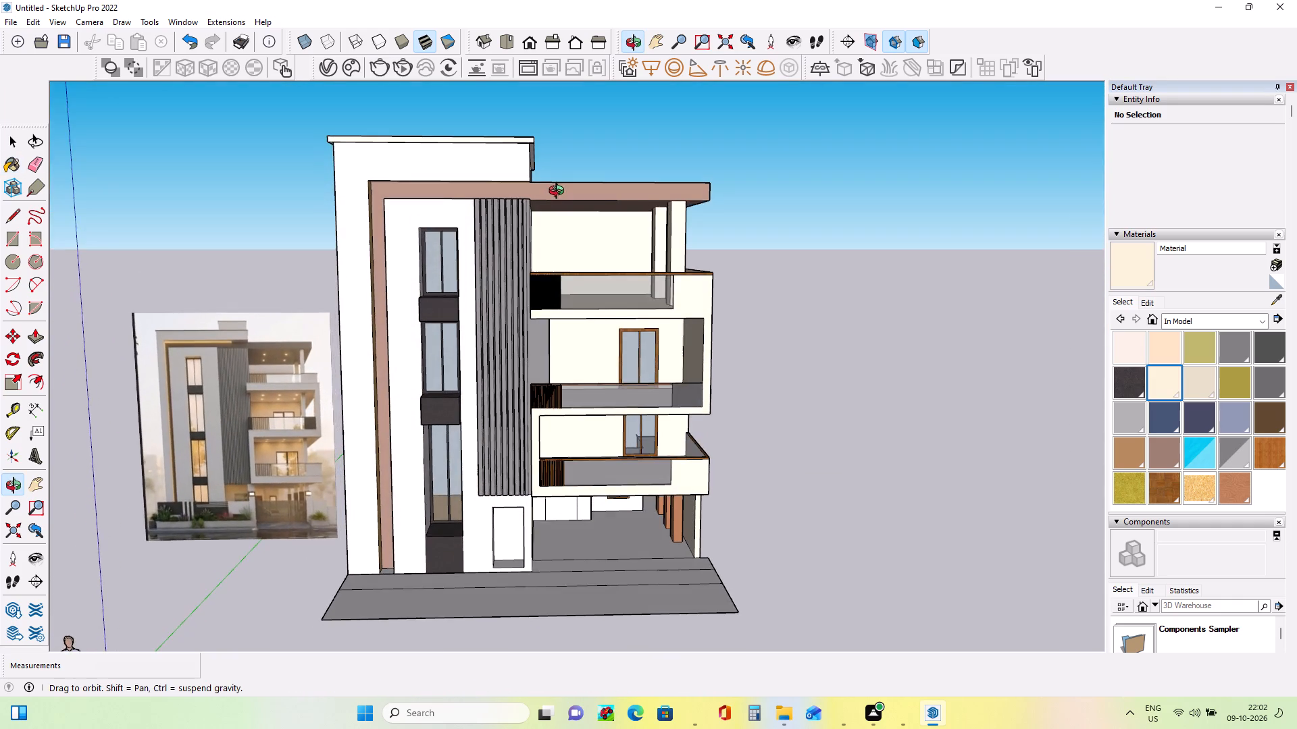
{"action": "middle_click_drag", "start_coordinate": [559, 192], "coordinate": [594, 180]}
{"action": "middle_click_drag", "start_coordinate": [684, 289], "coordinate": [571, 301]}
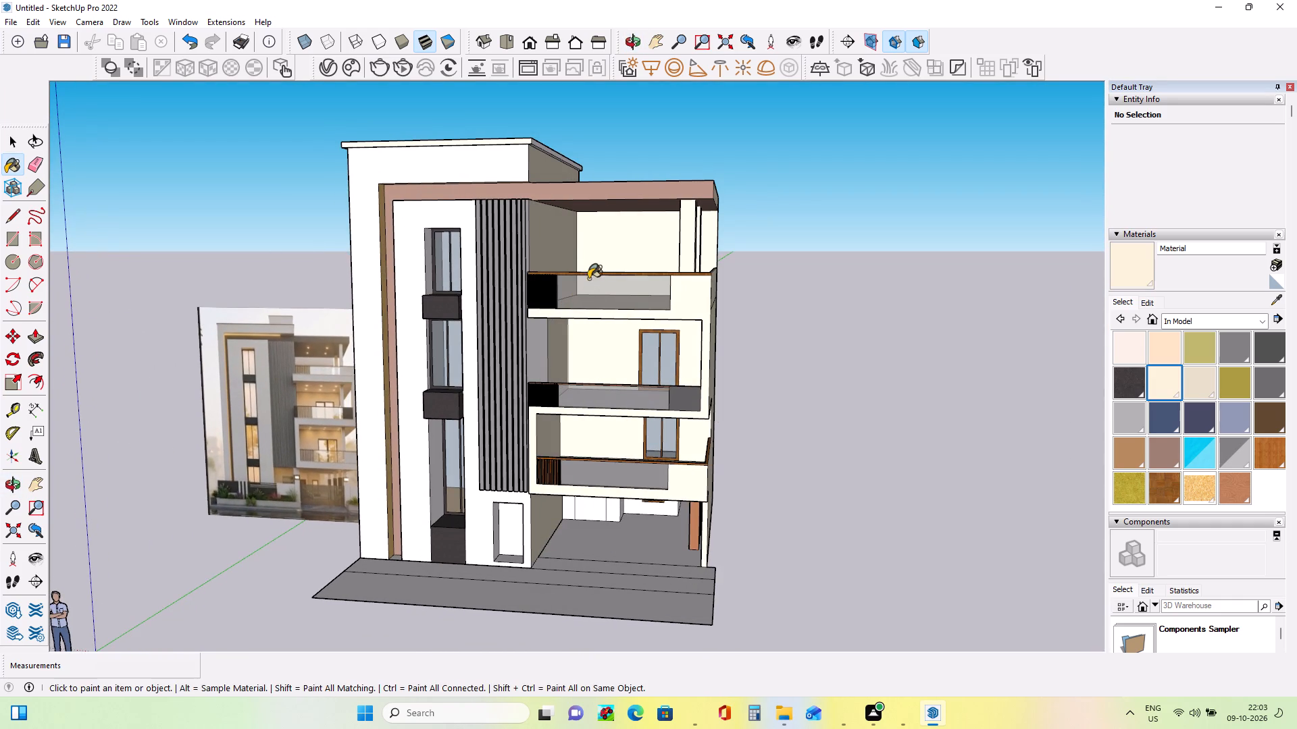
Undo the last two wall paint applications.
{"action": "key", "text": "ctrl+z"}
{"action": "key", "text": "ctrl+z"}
Examine the balconies and their wooden slat railings from the front and from above.
{"action": "middle_click_drag", "start_coordinate": [592, 279], "coordinate": [594, 308]}
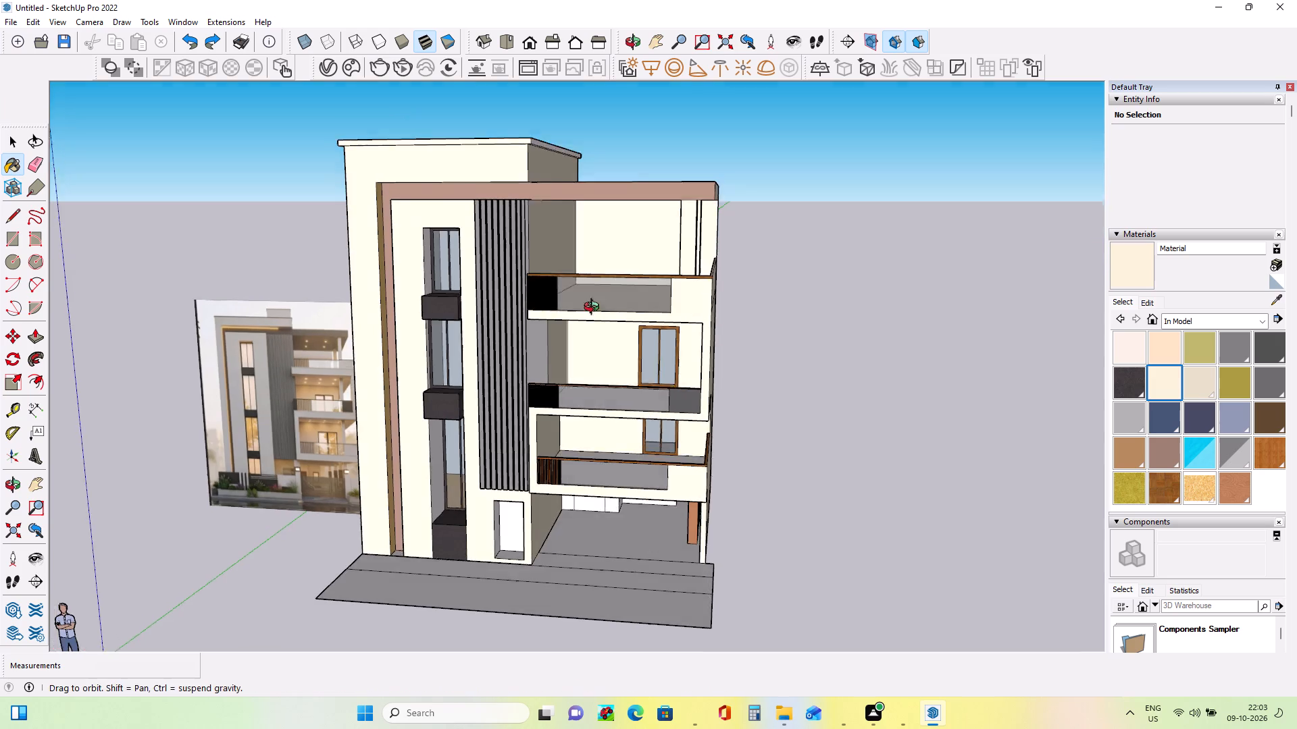
{"action": "middle_click_drag", "start_coordinate": [594, 308], "coordinate": [648, 257]}
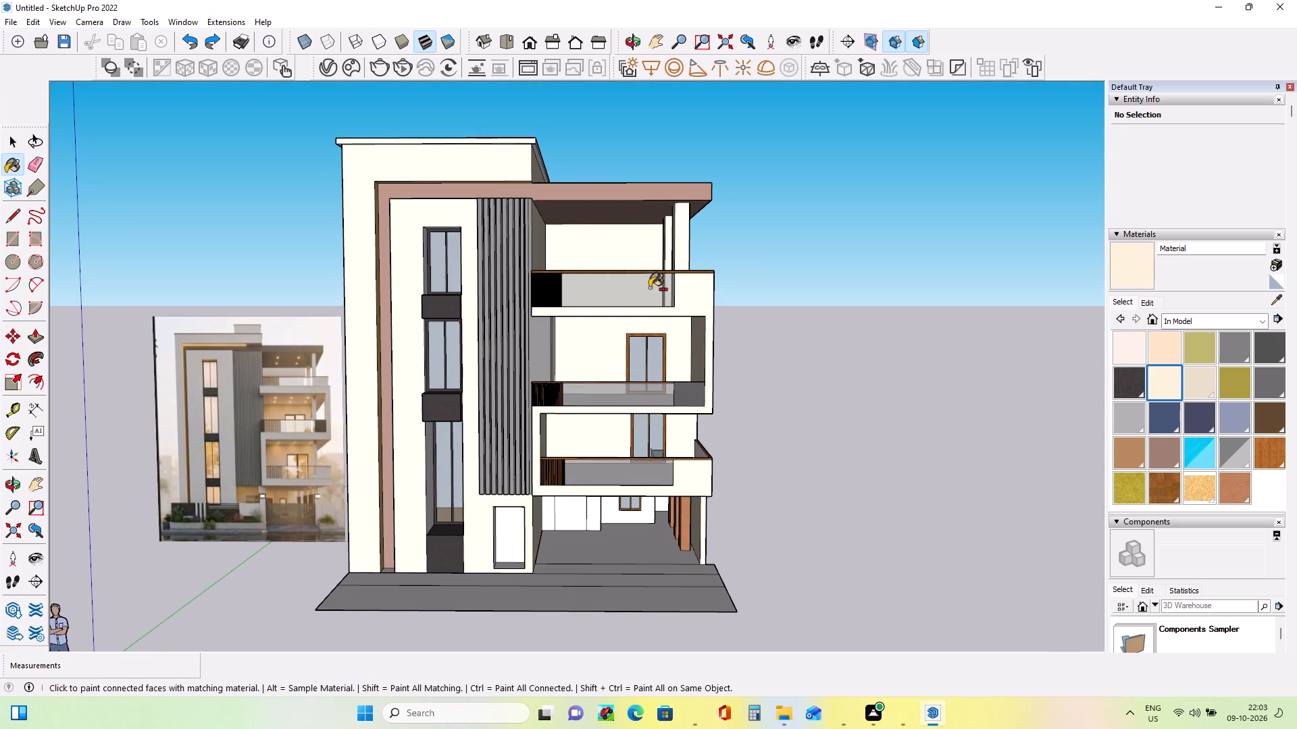
{"action": "scroll", "coordinate": [628, 359], "scroll_direction": "up", "scroll_amount": 2}
{"action": "middle_click_drag", "start_coordinate": [648, 394], "coordinate": [634, 379]}
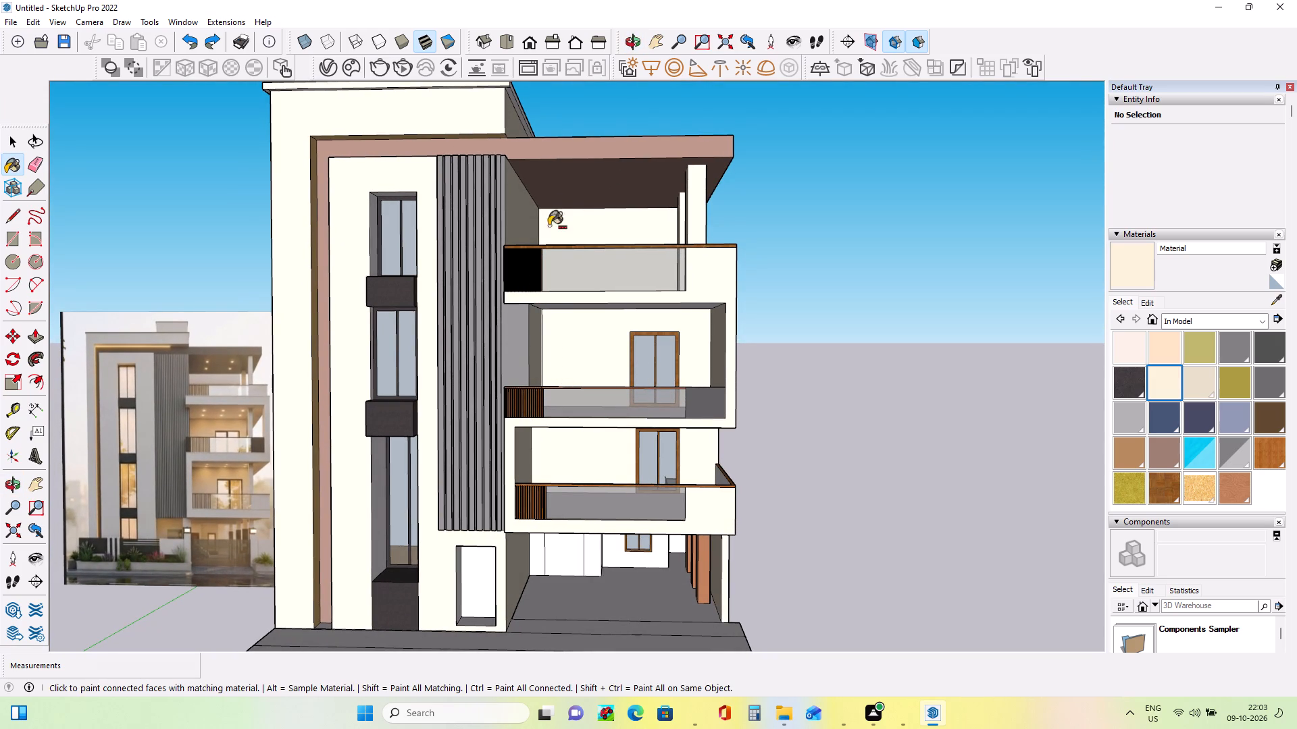
{"action": "scroll", "coordinate": [513, 267], "scroll_direction": "up", "scroll_amount": 11}
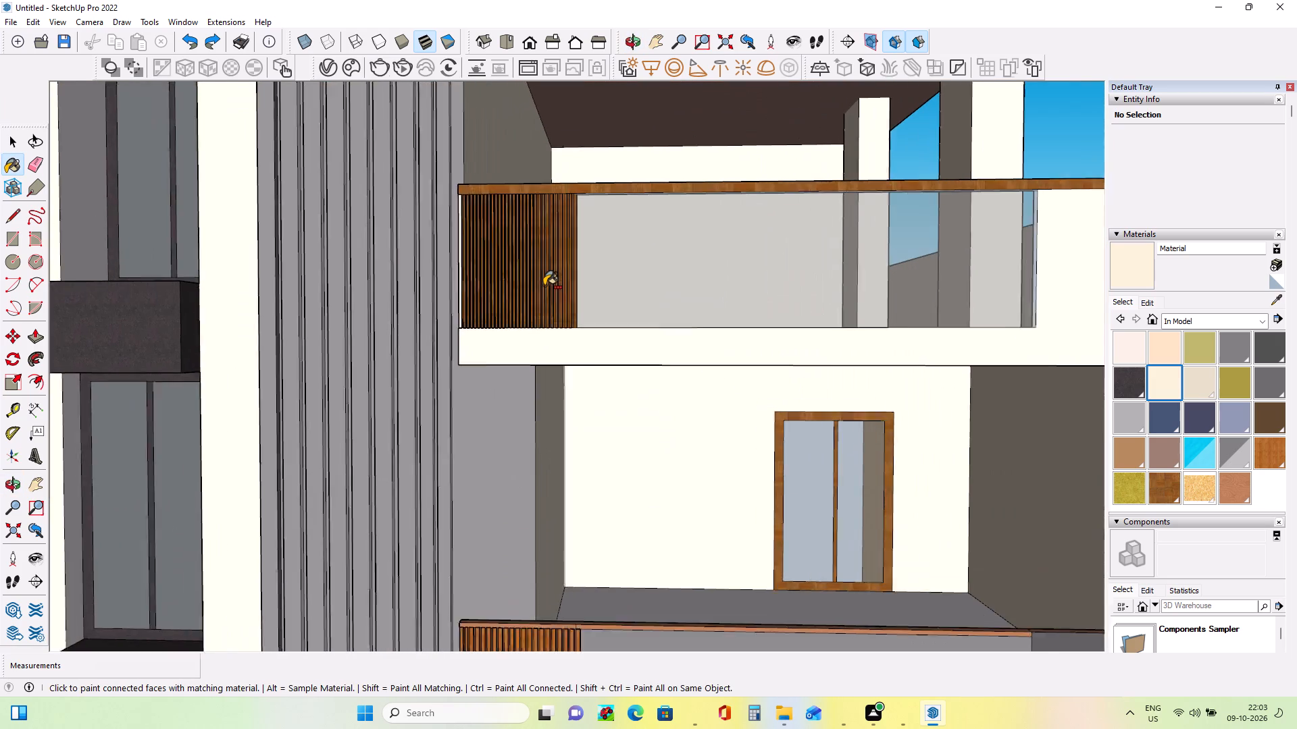
{"action": "scroll", "coordinate": [546, 286], "scroll_direction": "up", "scroll_amount": 1}
{"action": "middle_click_drag", "start_coordinate": [558, 255], "coordinate": [561, 279]}
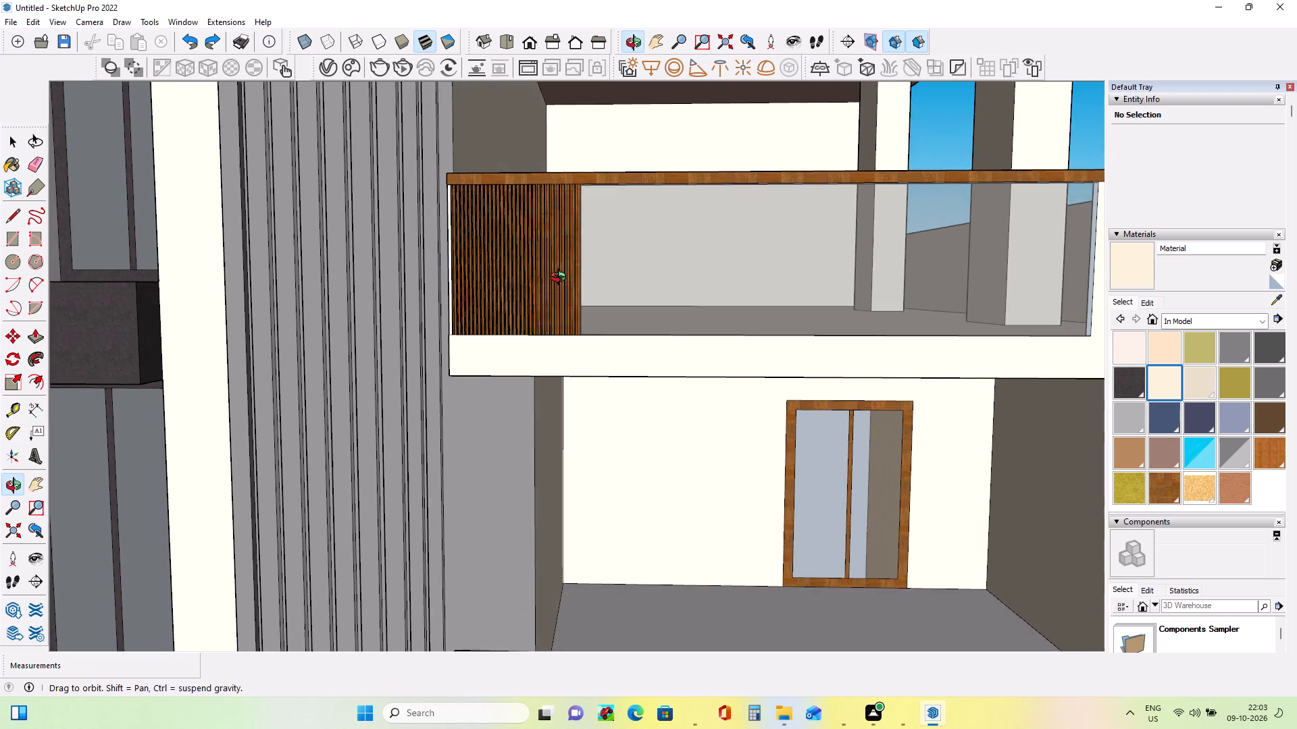
{"action": "middle_click_drag", "start_coordinate": [561, 279], "coordinate": [568, 333]}
{"action": "middle_click_drag", "start_coordinate": [567, 308], "coordinate": [553, 356]}
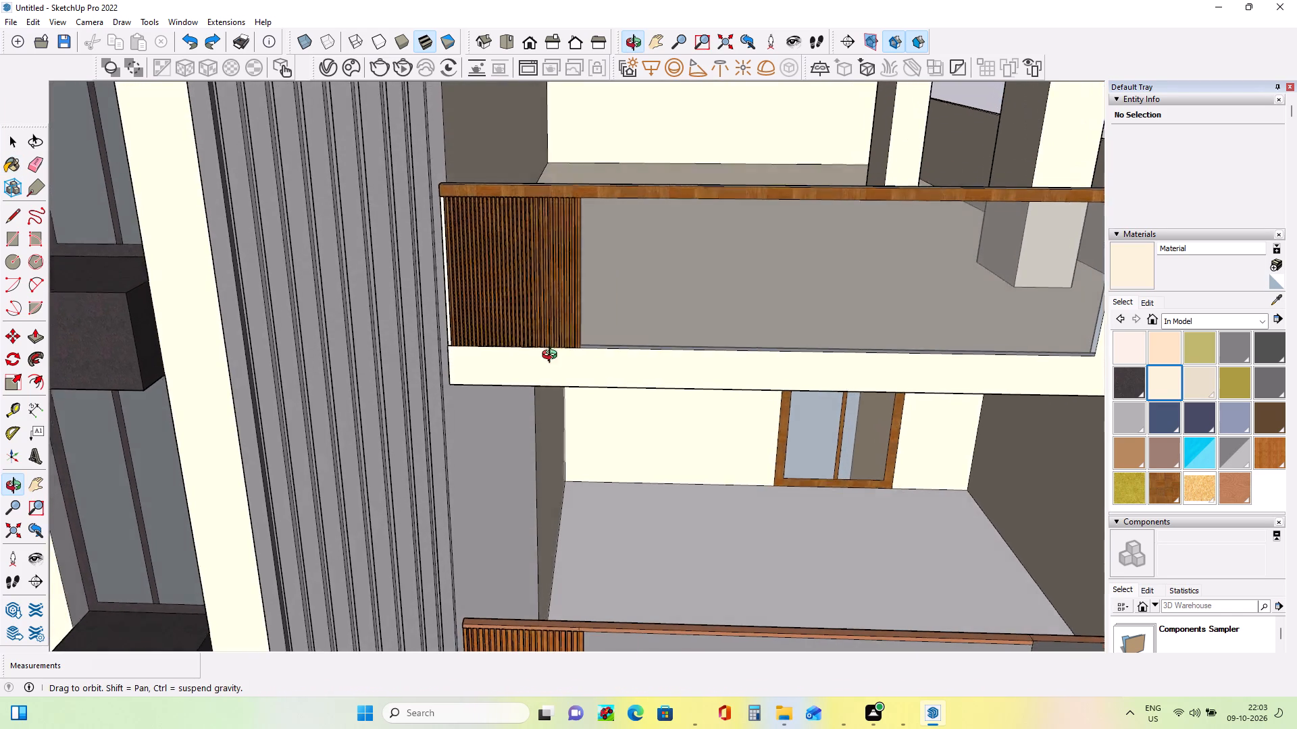
{"action": "middle_click_drag", "start_coordinate": [553, 356], "coordinate": [458, 365]}
{"action": "middle_click_drag", "start_coordinate": [553, 300], "coordinate": [605, 282]}
{"action": "scroll", "coordinate": [606, 279], "scroll_direction": "down", "scroll_amount": 6}
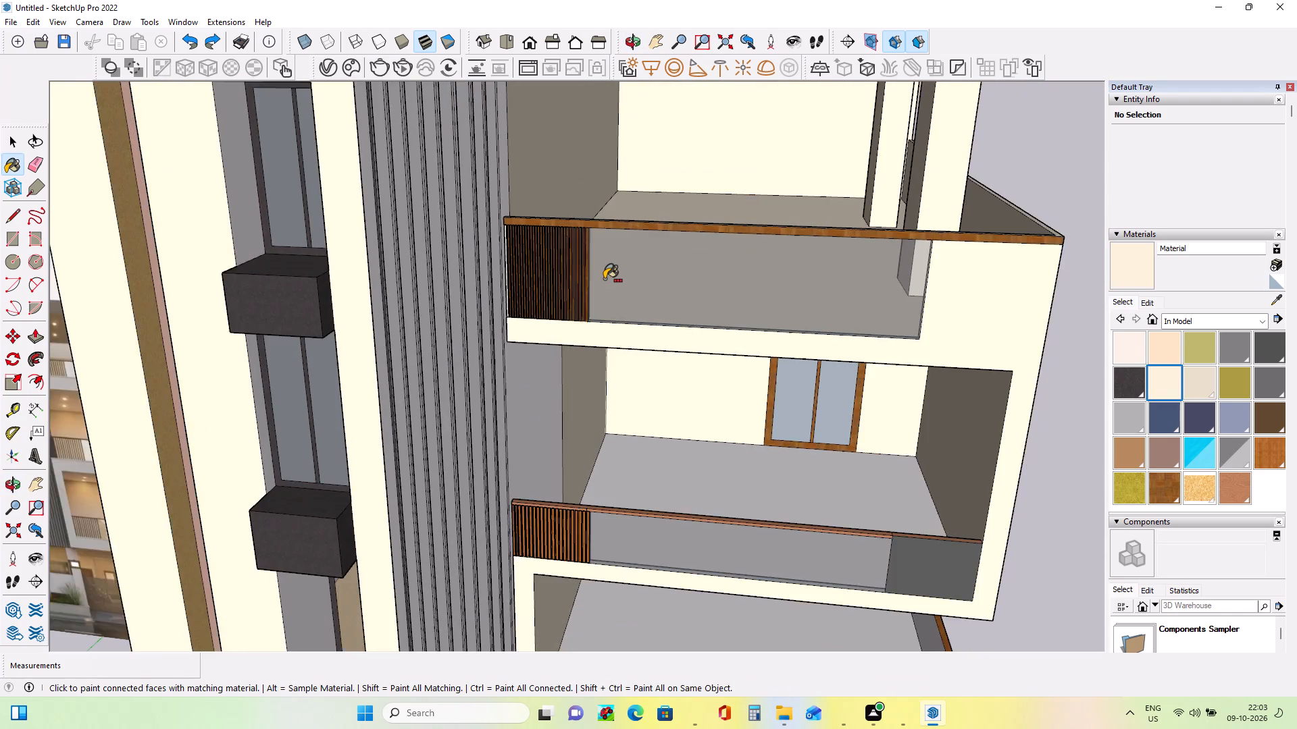
{"action": "scroll", "coordinate": [606, 279], "scroll_direction": "down", "scroll_amount": 6}
{"action": "middle_click_drag", "start_coordinate": [626, 334], "coordinate": [629, 277]}
{"action": "scroll", "coordinate": [634, 283], "scroll_direction": "up", "scroll_amount": 2}
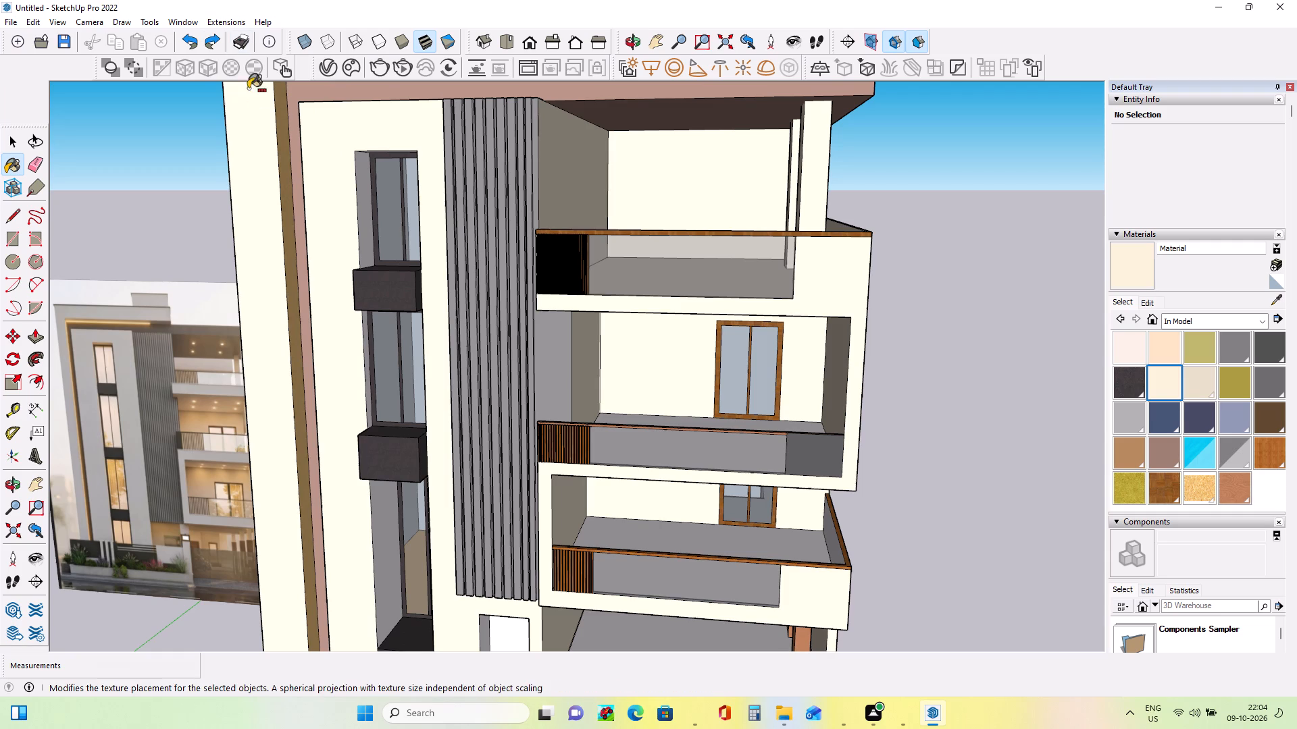
Paint the tall outer tower wall beside the brown frame with the material named Material.
{"action": "scroll", "coordinate": [213, 77], "scroll_direction": "left", "scroll_amount": 1}
{"action": "left_click", "coordinate": [270, 188]}
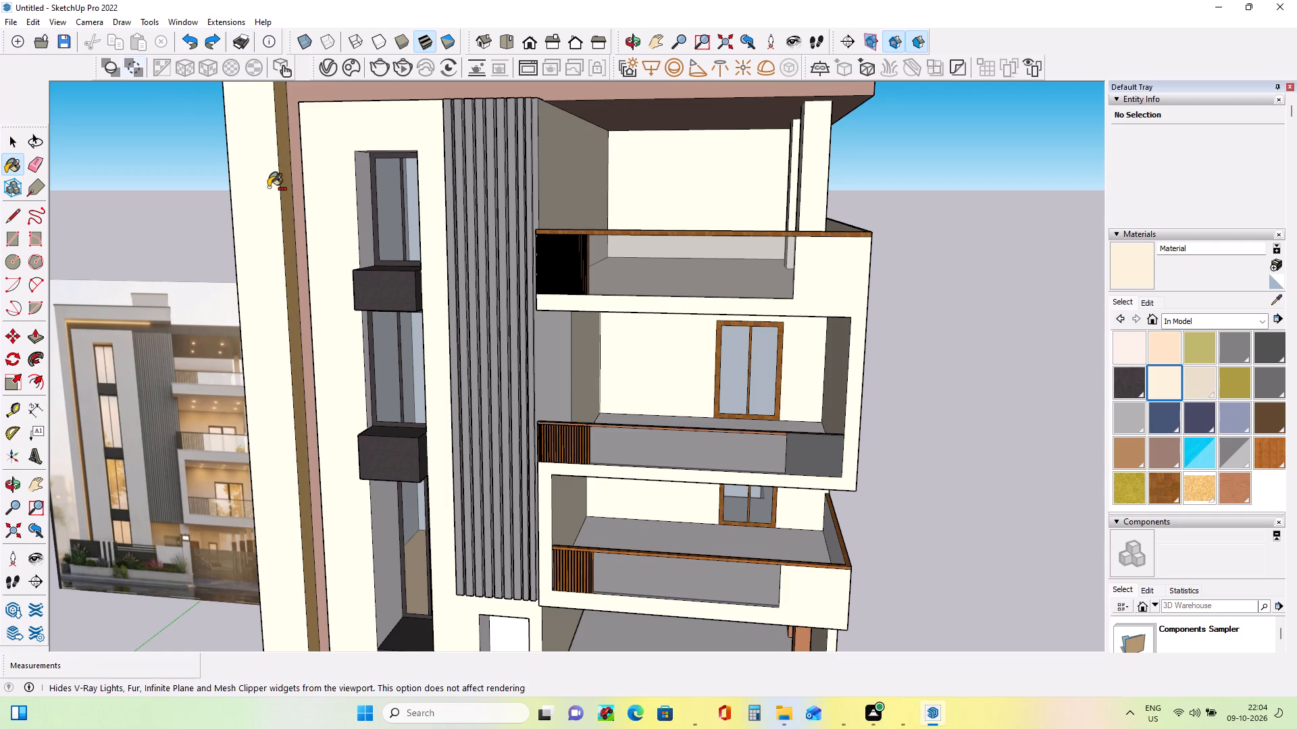
{"action": "left_click", "coordinate": [417, 326]}
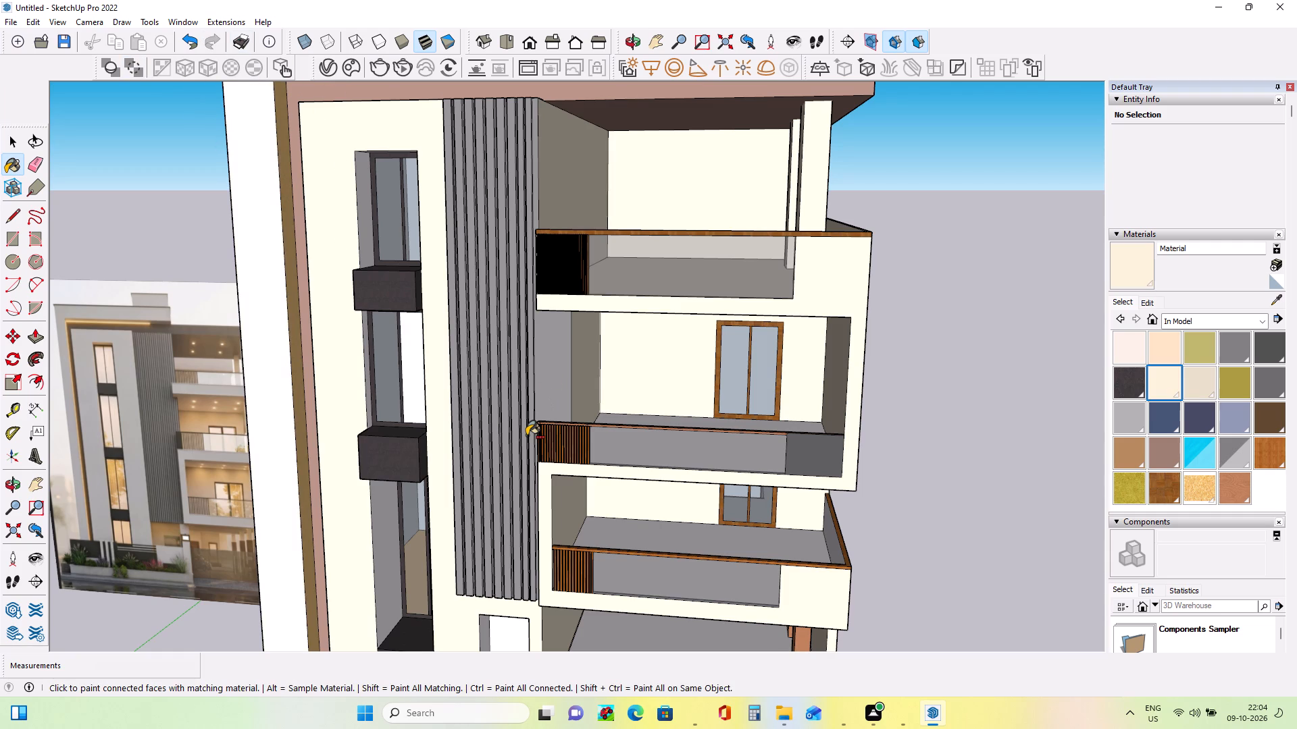
Repaint the right pane of the middle stacked facade window with Translucent Glass Gray.
{"action": "scroll", "coordinate": [522, 455], "scroll_direction": "down", "scroll_amount": 1, "text": "ctrl"}
{"action": "scroll", "coordinate": [522, 455], "scroll_direction": "down", "scroll_amount": 3}
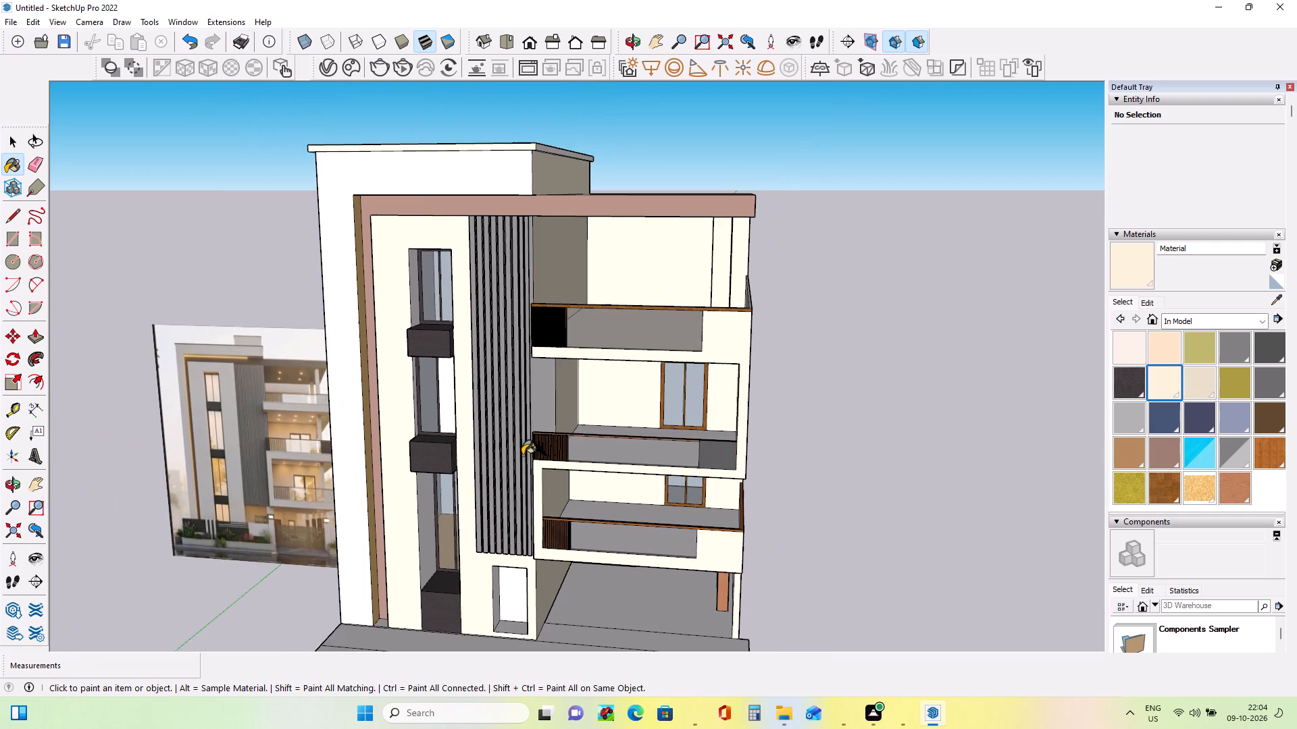
{"action": "scroll", "coordinate": [522, 455], "scroll_direction": "down", "scroll_amount": 2}
{"action": "middle_click_drag", "start_coordinate": [524, 560], "coordinate": [549, 500]}
{"action": "middle_click_drag", "start_coordinate": [481, 508], "coordinate": [540, 500]}
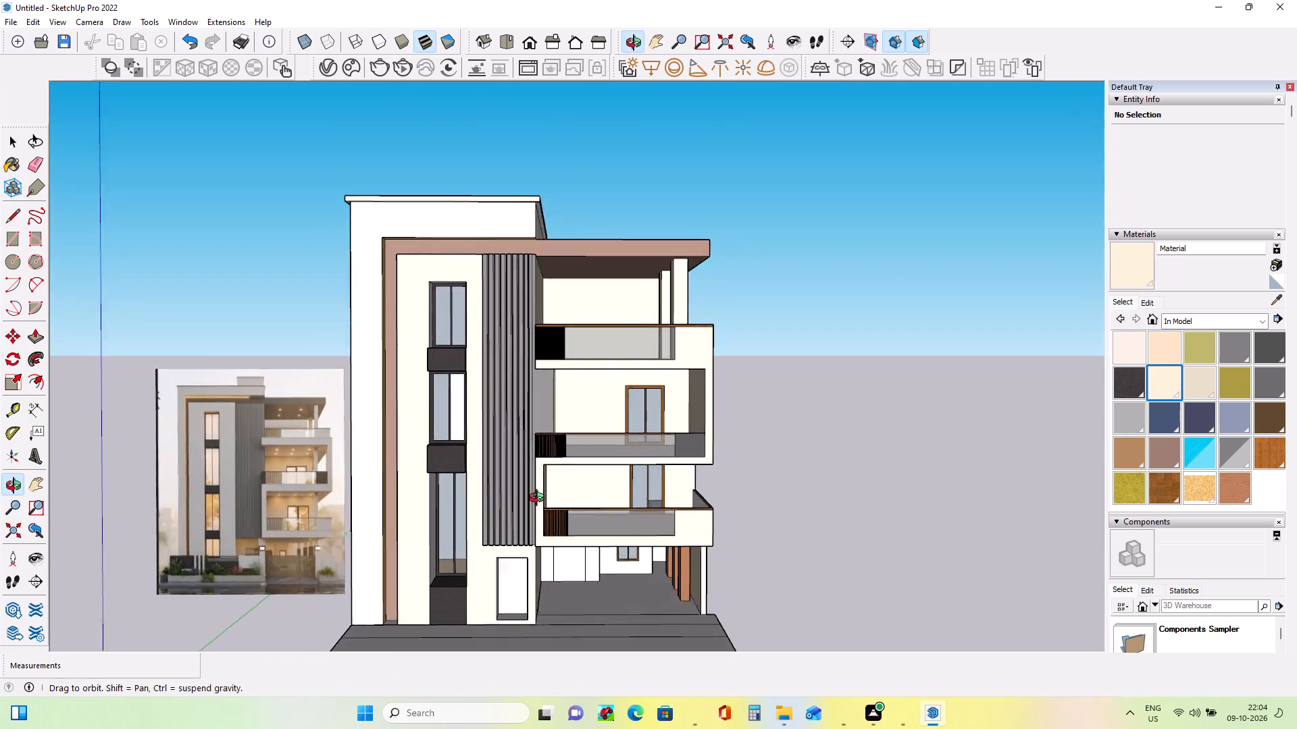
{"action": "middle_click_drag", "start_coordinate": [540, 500], "coordinate": [494, 492]}
{"action": "scroll", "coordinate": [443, 431], "scroll_direction": "up", "scroll_amount": 7}
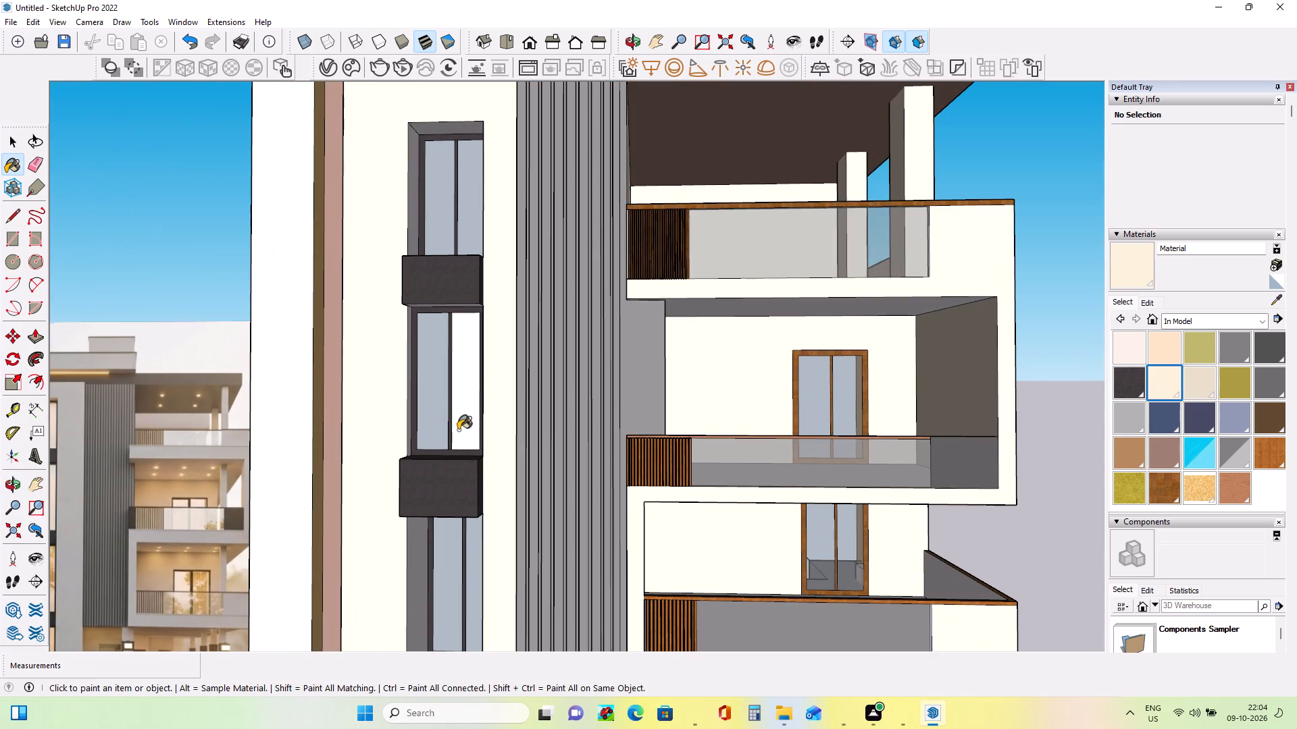
{"action": "left_click", "coordinate": [1238, 438]}
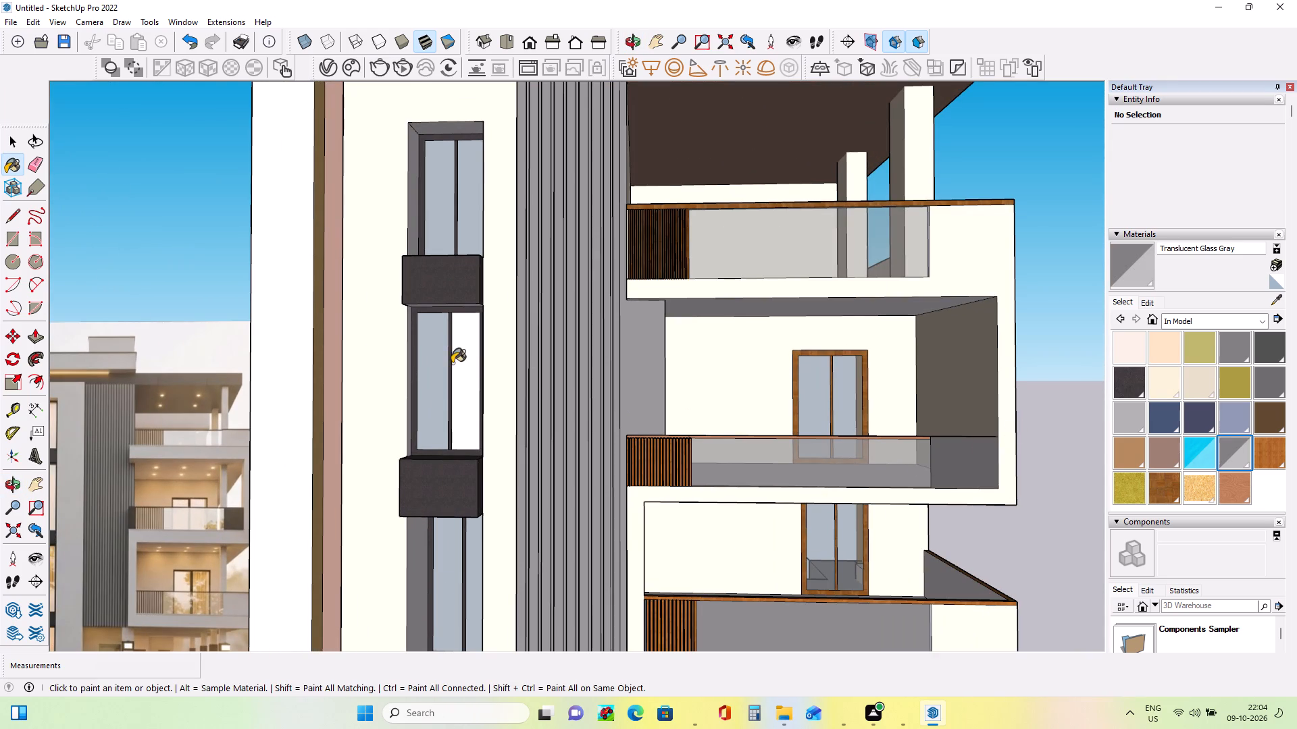
{"action": "left_click", "coordinate": [463, 371]}
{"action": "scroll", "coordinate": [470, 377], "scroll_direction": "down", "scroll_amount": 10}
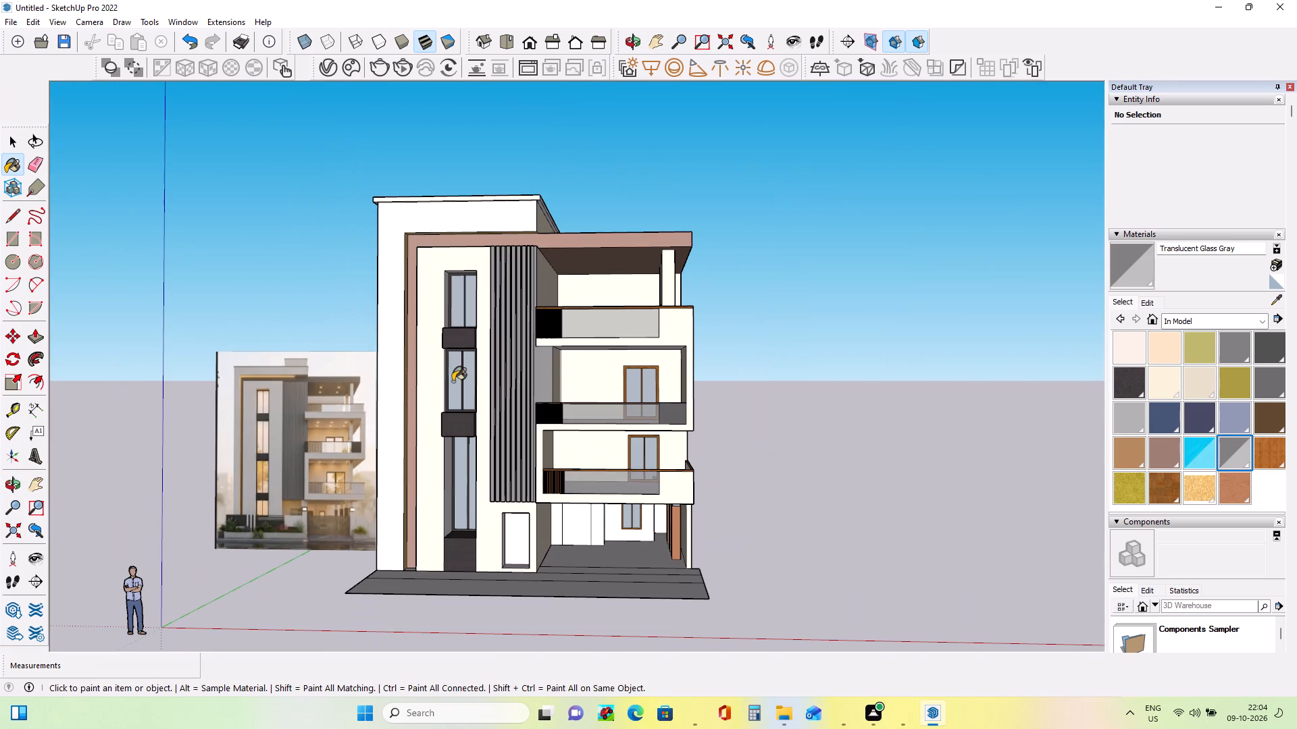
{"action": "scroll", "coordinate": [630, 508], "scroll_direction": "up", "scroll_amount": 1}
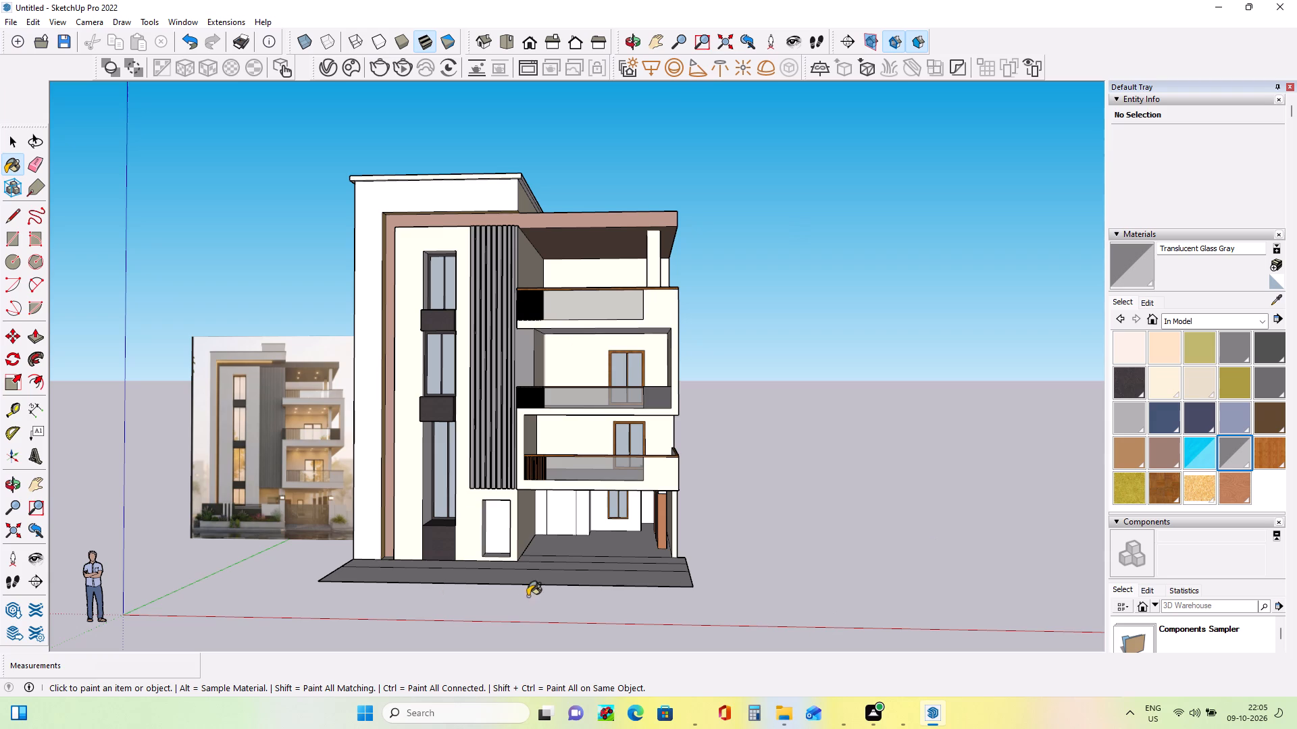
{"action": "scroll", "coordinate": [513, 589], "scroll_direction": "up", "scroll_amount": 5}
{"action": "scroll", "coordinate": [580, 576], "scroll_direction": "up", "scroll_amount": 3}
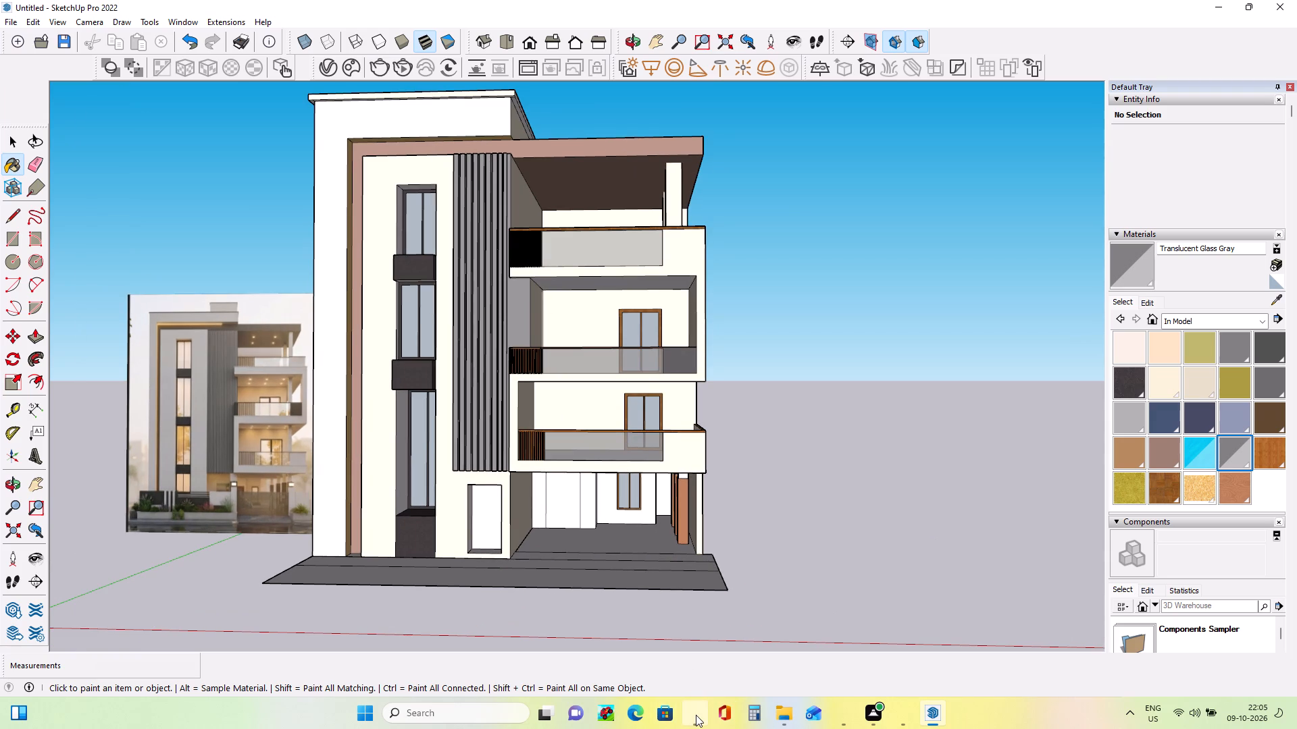
Switch to Chrome, search 3D Warehouse for "door" and download the wooden #Kit Door pivoting model.
{"action": "left_click", "coordinate": [696, 715]}
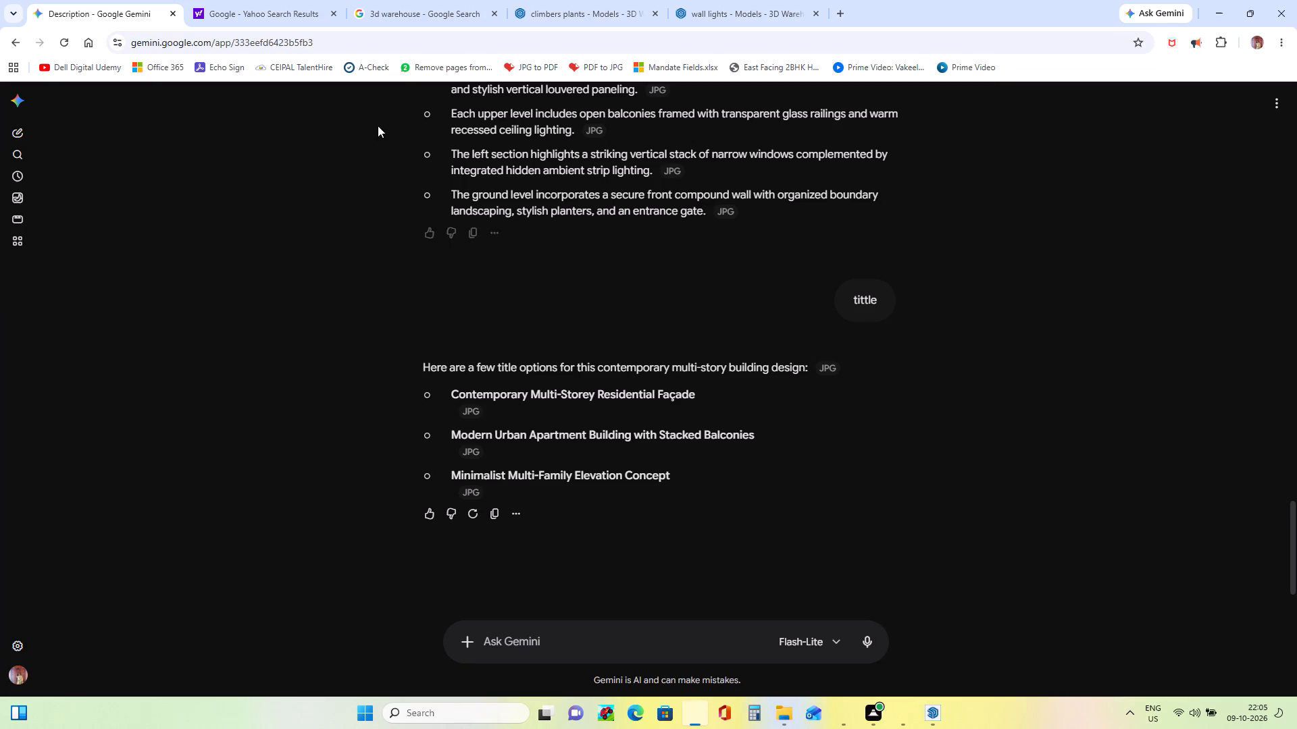
{"action": "left_click", "coordinate": [390, 8]}
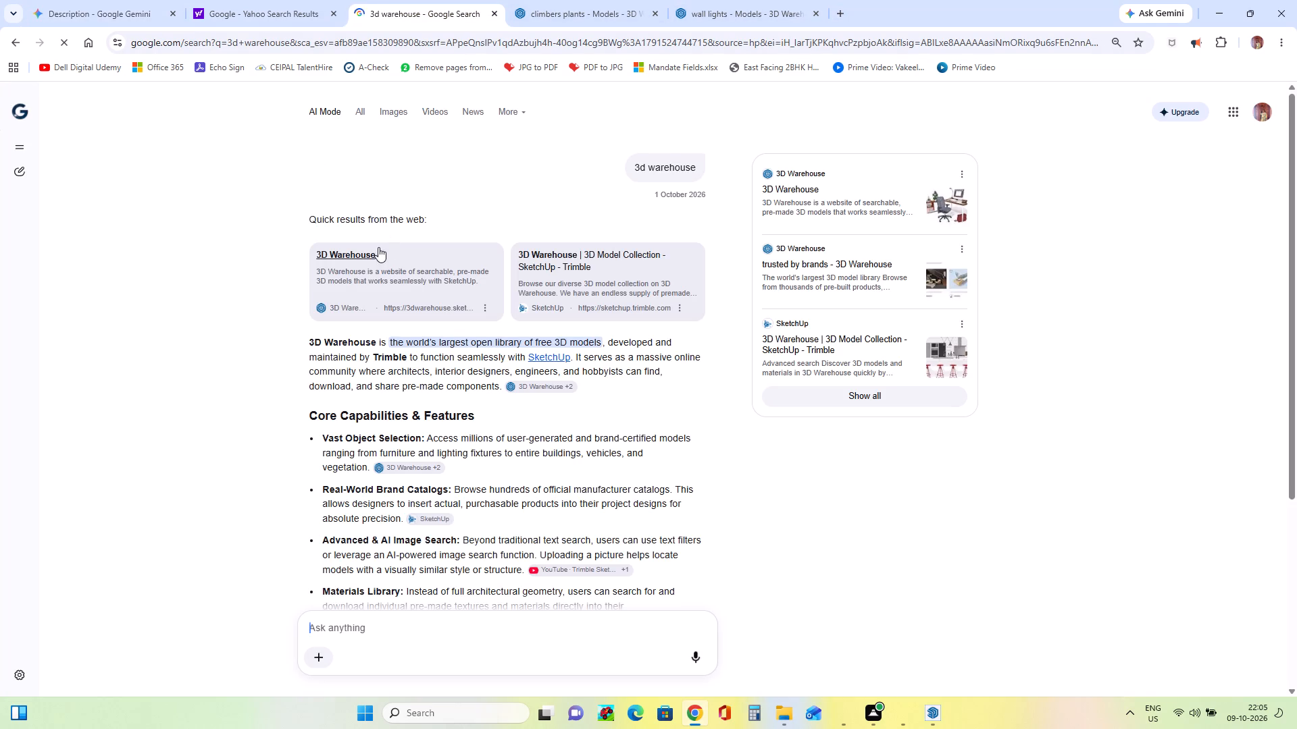
{"action": "left_click", "coordinate": [373, 250]}
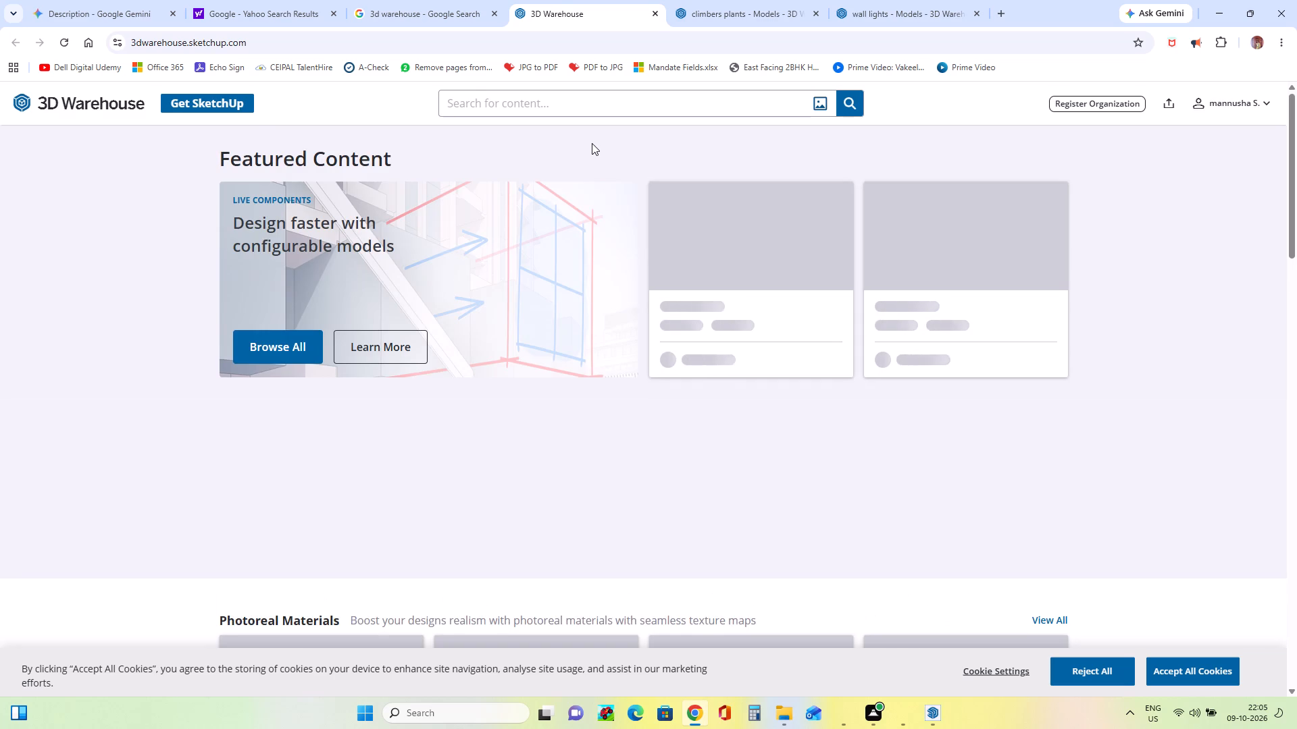
{"action": "left_click", "coordinate": [581, 89]}
{"action": "left_click", "coordinate": [582, 101]}
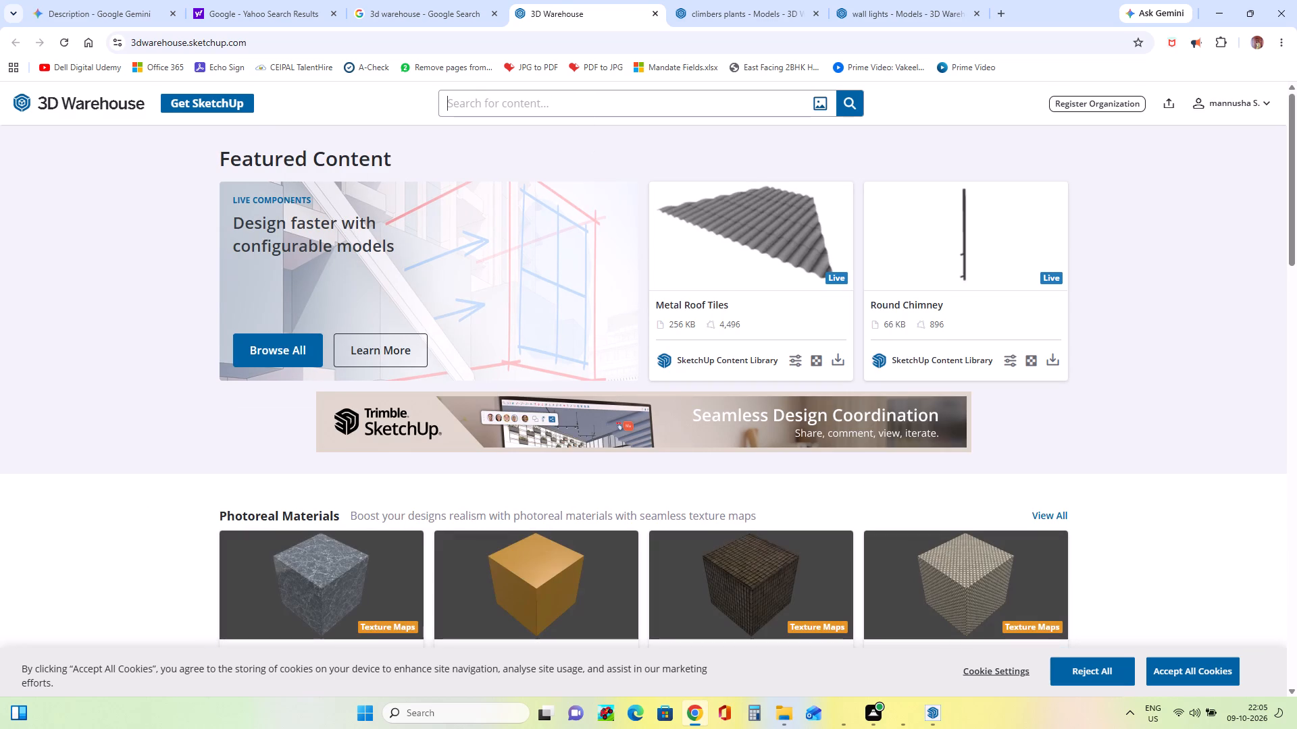
{"action": "type", "text": "door"}
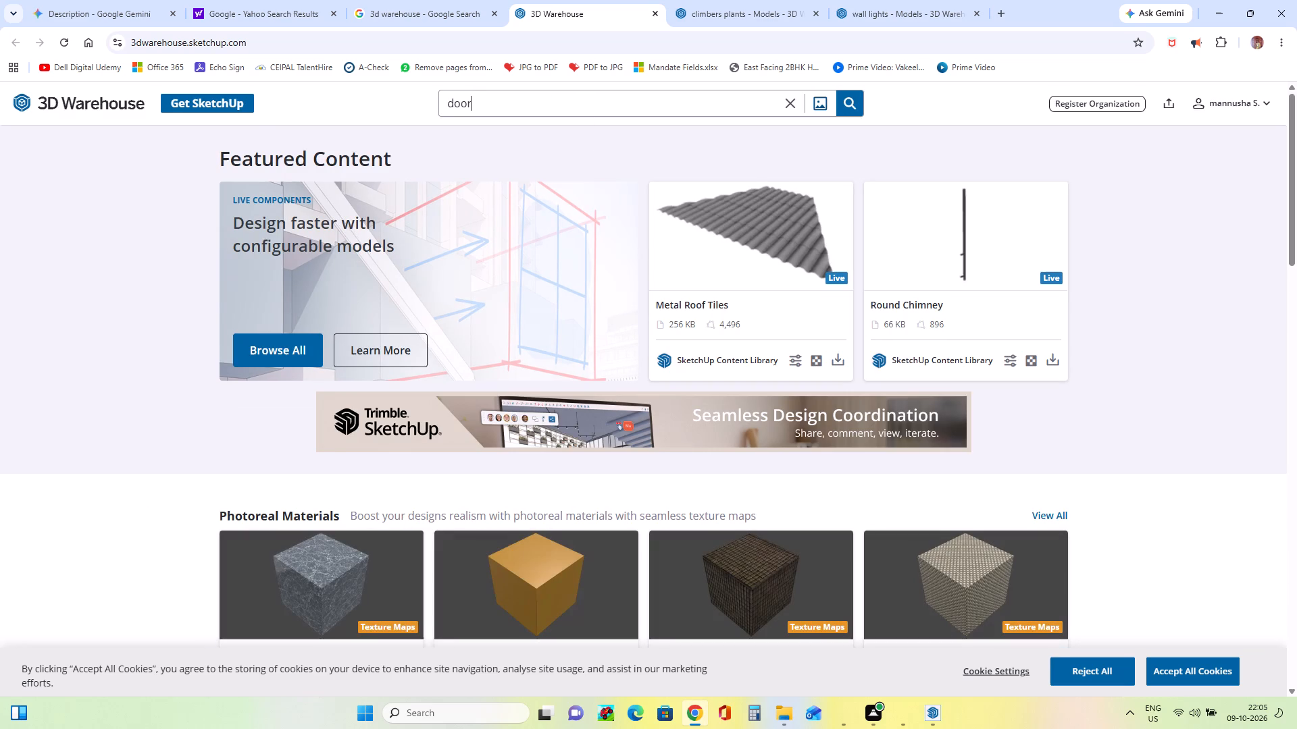
{"action": "key", "text": "Return"}
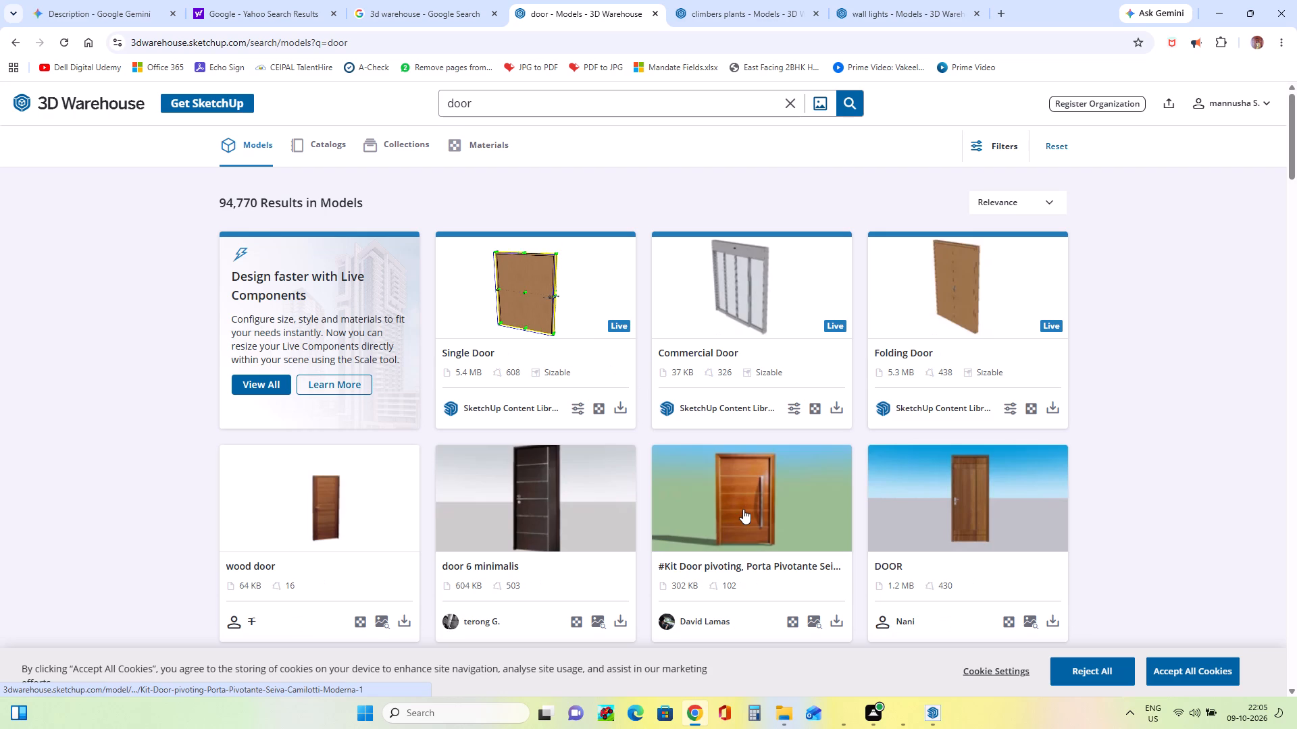
{"action": "scroll", "coordinate": [757, 535], "scroll_direction": "down", "scroll_amount": 2}
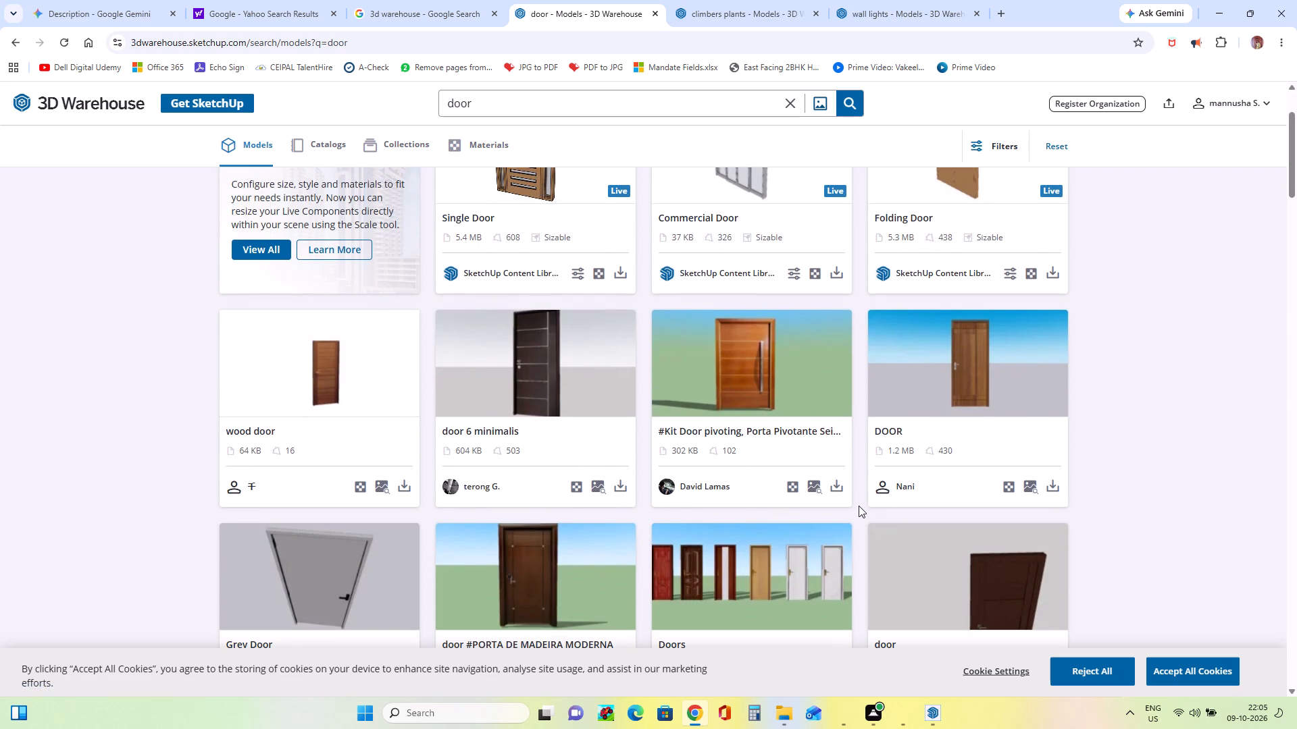
{"action": "left_click", "coordinate": [838, 485]}
{"action": "left_click", "coordinate": [851, 518]}
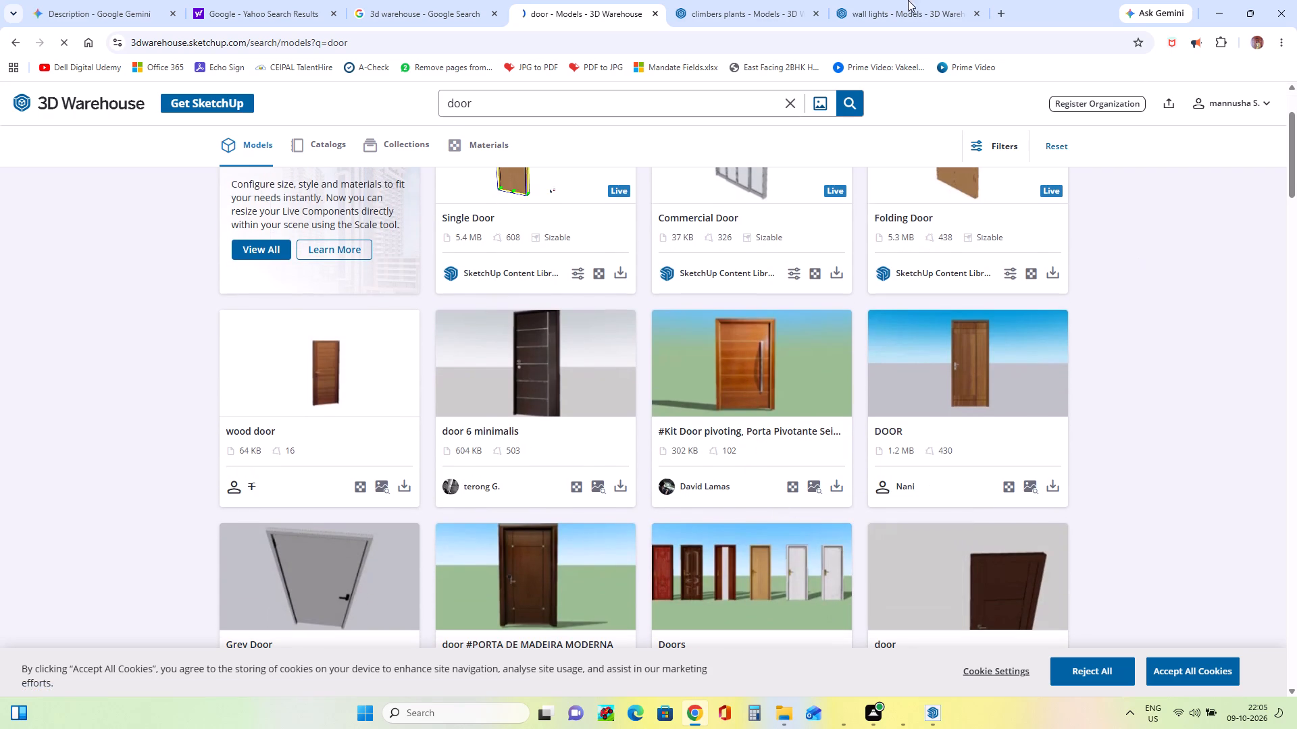
Search 3D Warehouse models for "curtain".
{"action": "left_click", "coordinate": [539, 107]}
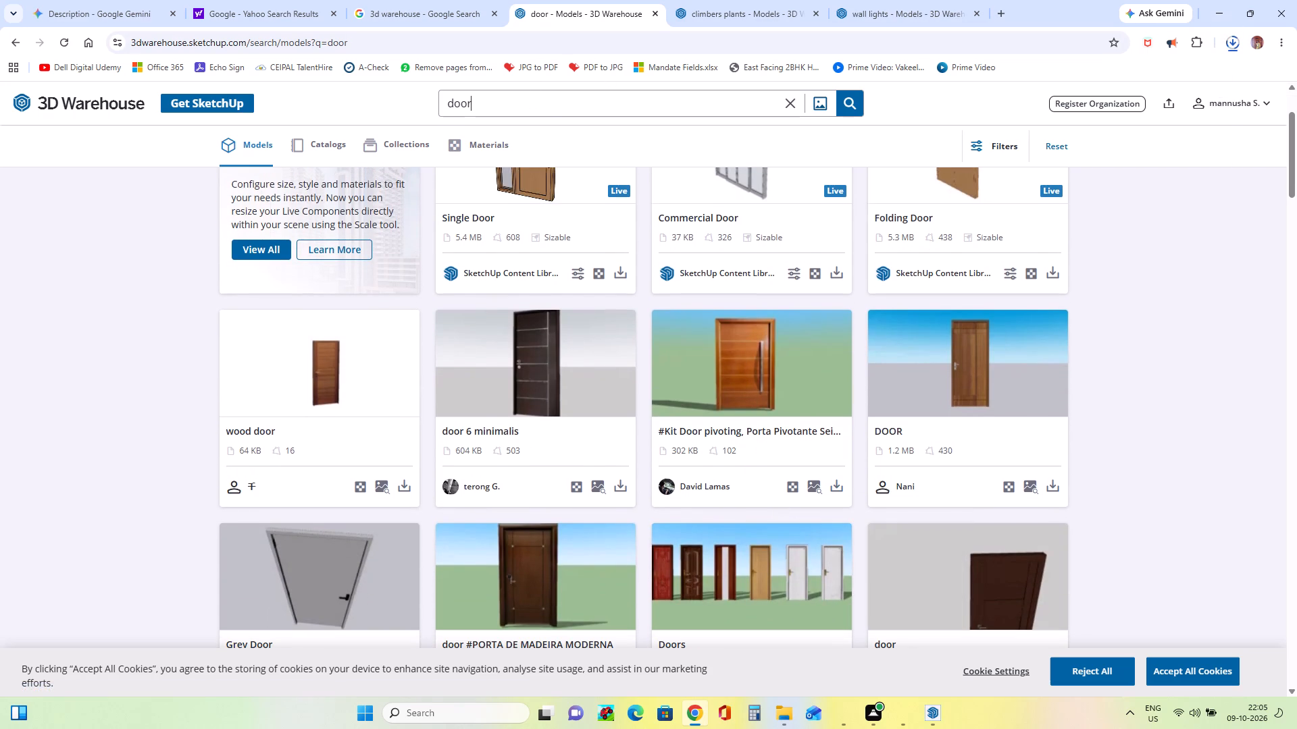
{"action": "key", "text": "BackSpace"}
{"action": "key", "text": "BackSpace"}
{"action": "key", "text": "BackSpace"}
{"action": "key", "text": "BackSpace"}
{"action": "key", "text": "BackSpace"}
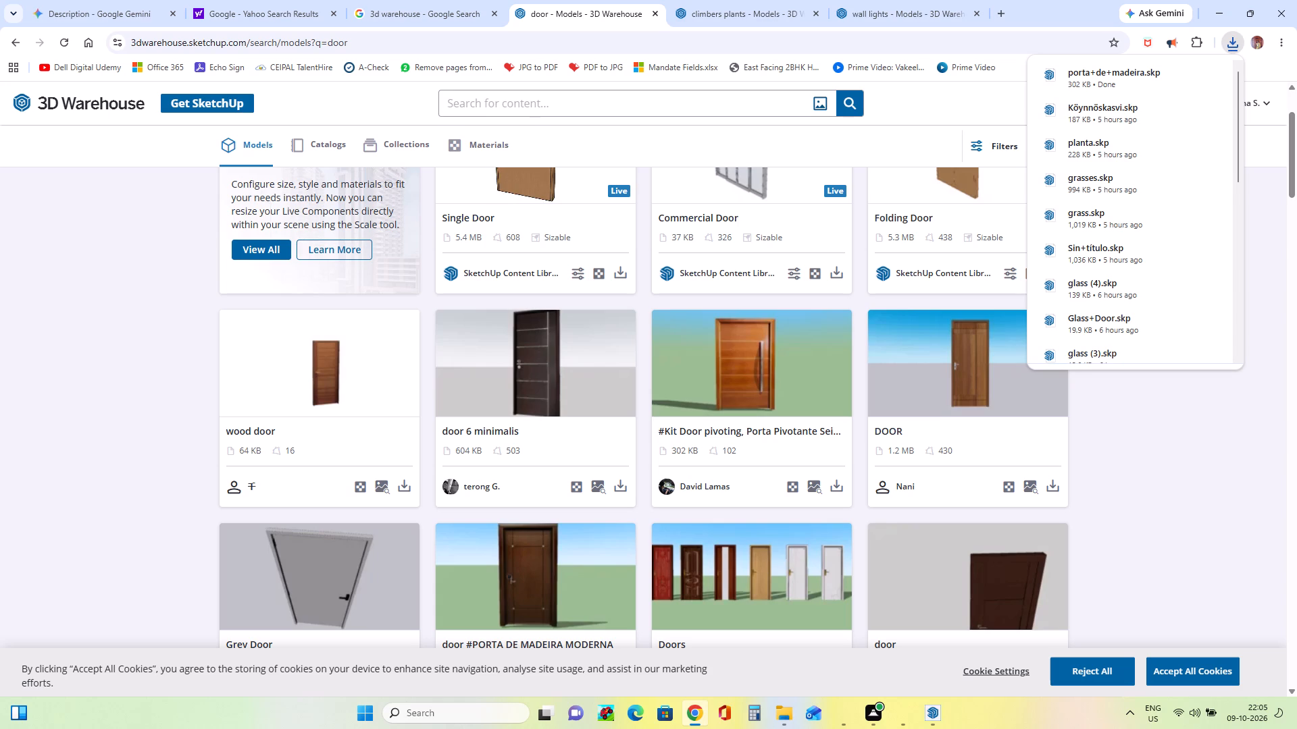
{"action": "type", "text": "curtain"}
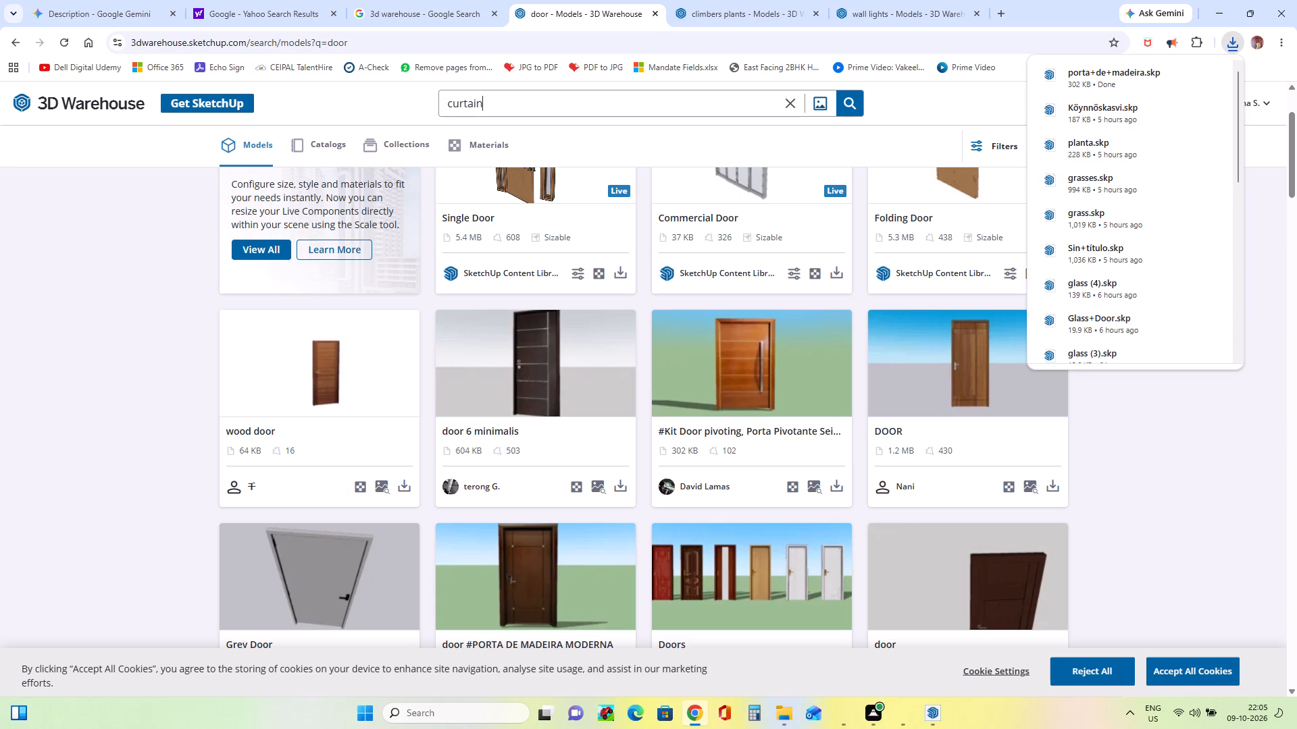
{"action": "key", "text": "Return"}
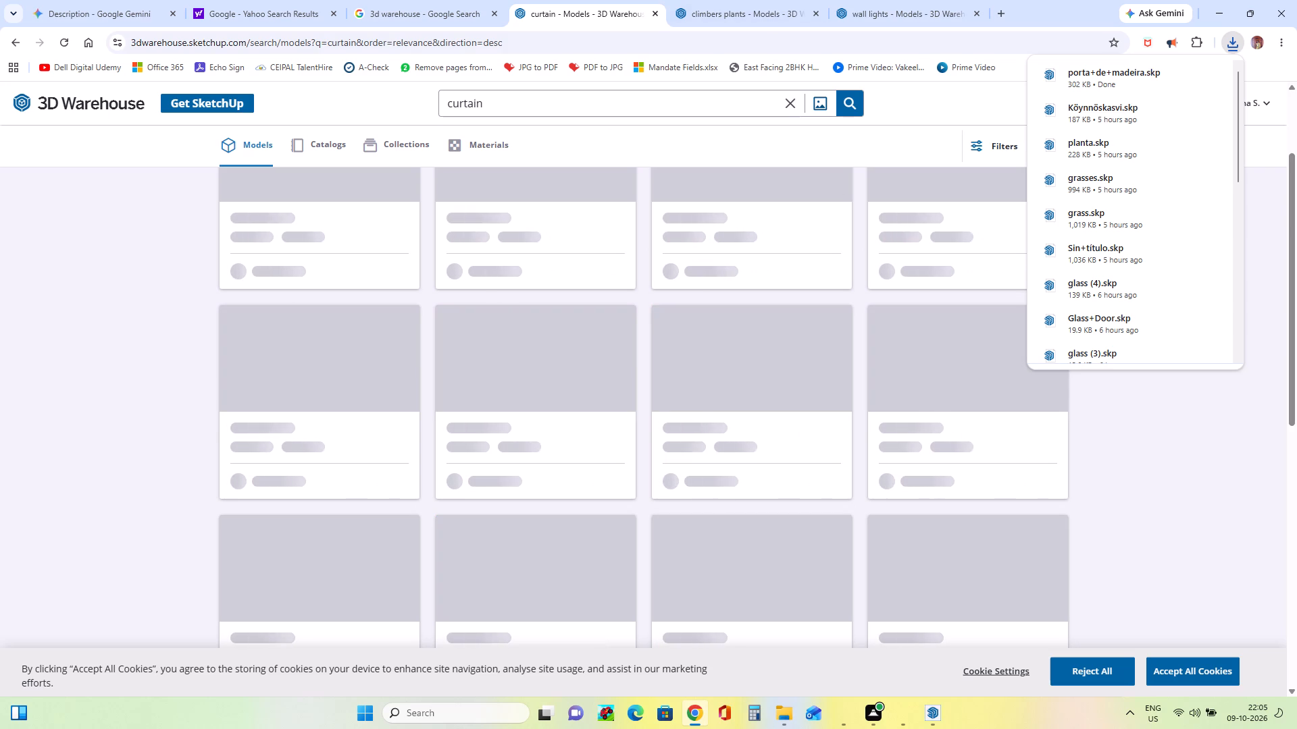
Find the light woven roller-blind style curtain model of 4.4 MB among the results and download it.
{"action": "scroll", "coordinate": [719, 437], "scroll_direction": "down", "scroll_amount": 3}
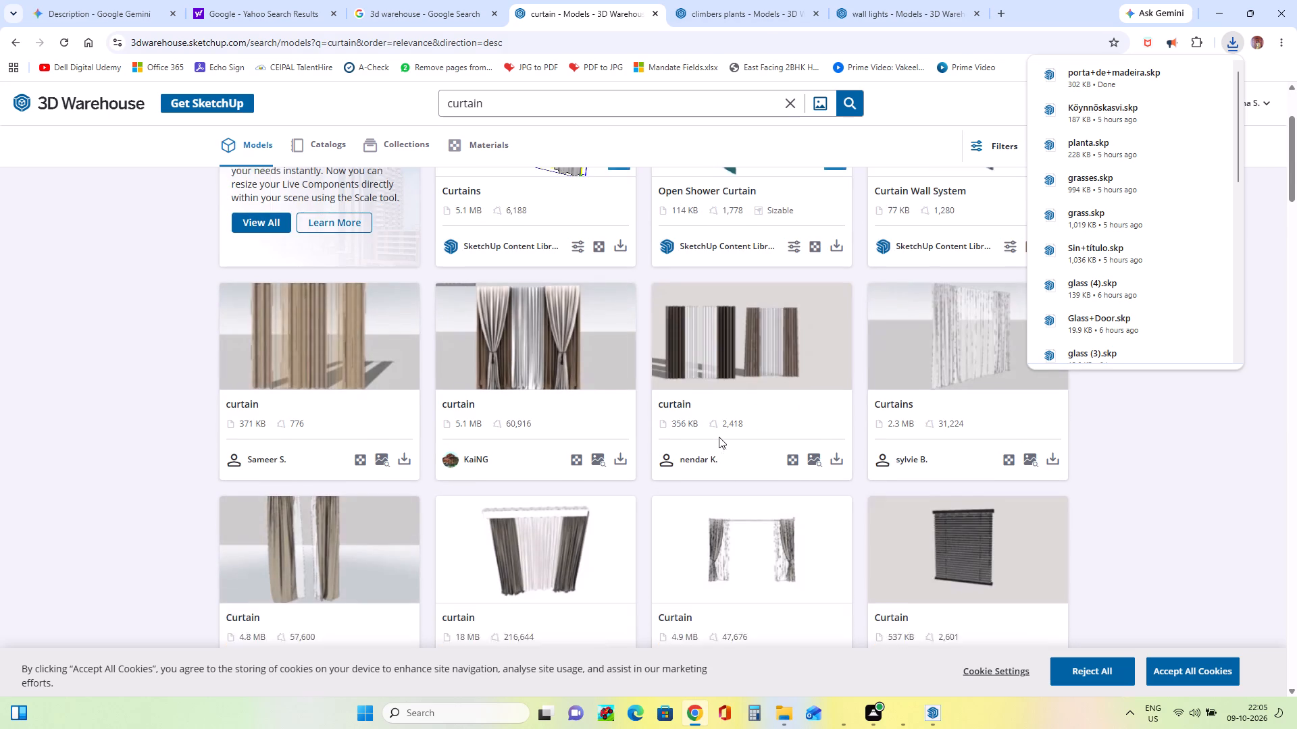
{"action": "scroll", "coordinate": [719, 437], "scroll_direction": "down", "scroll_amount": 10}
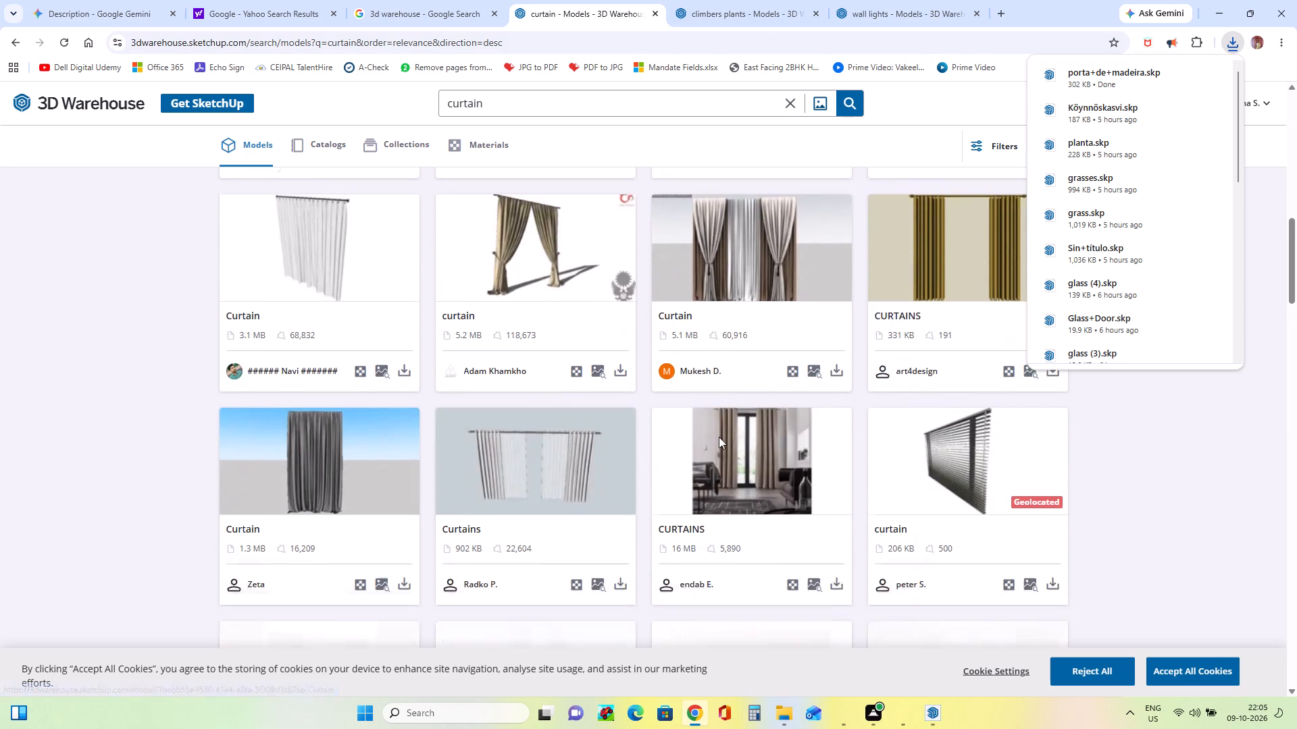
{"action": "scroll", "coordinate": [719, 437], "scroll_direction": "down", "scroll_amount": 8}
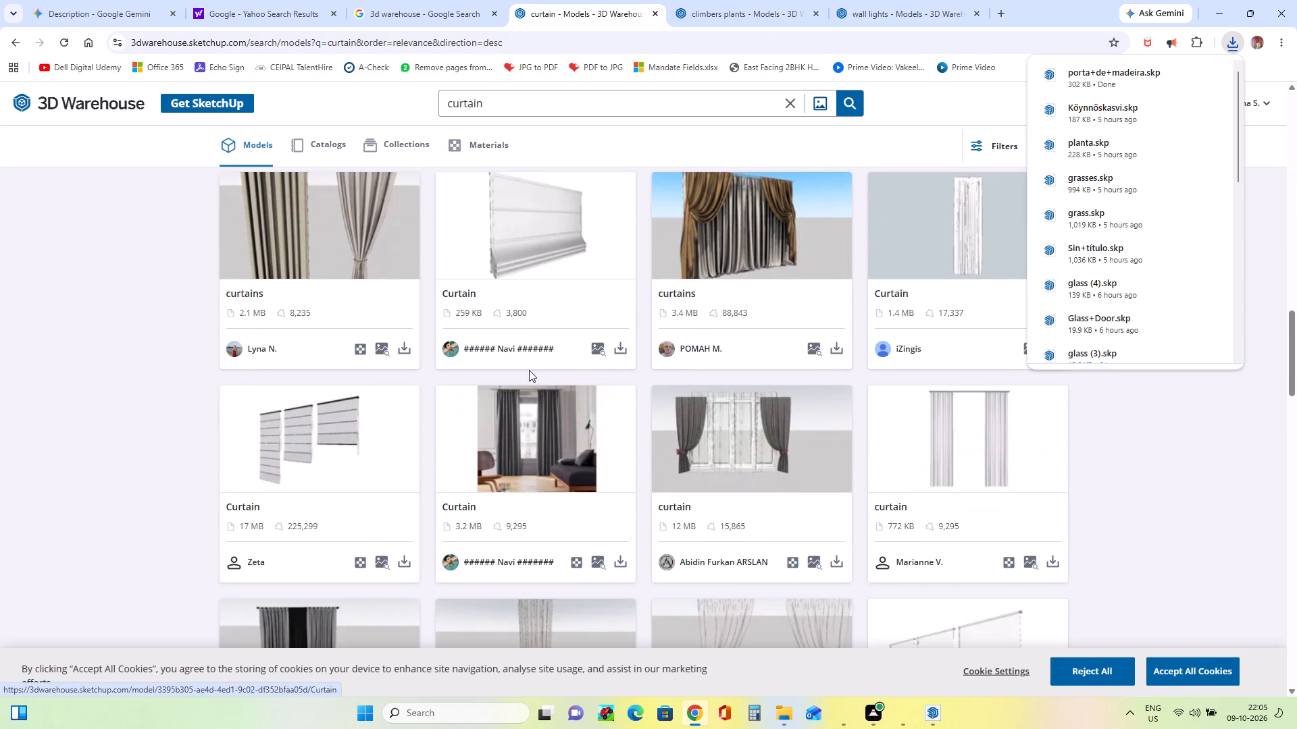
{"action": "scroll", "coordinate": [648, 407], "scroll_direction": "down", "scroll_amount": 6}
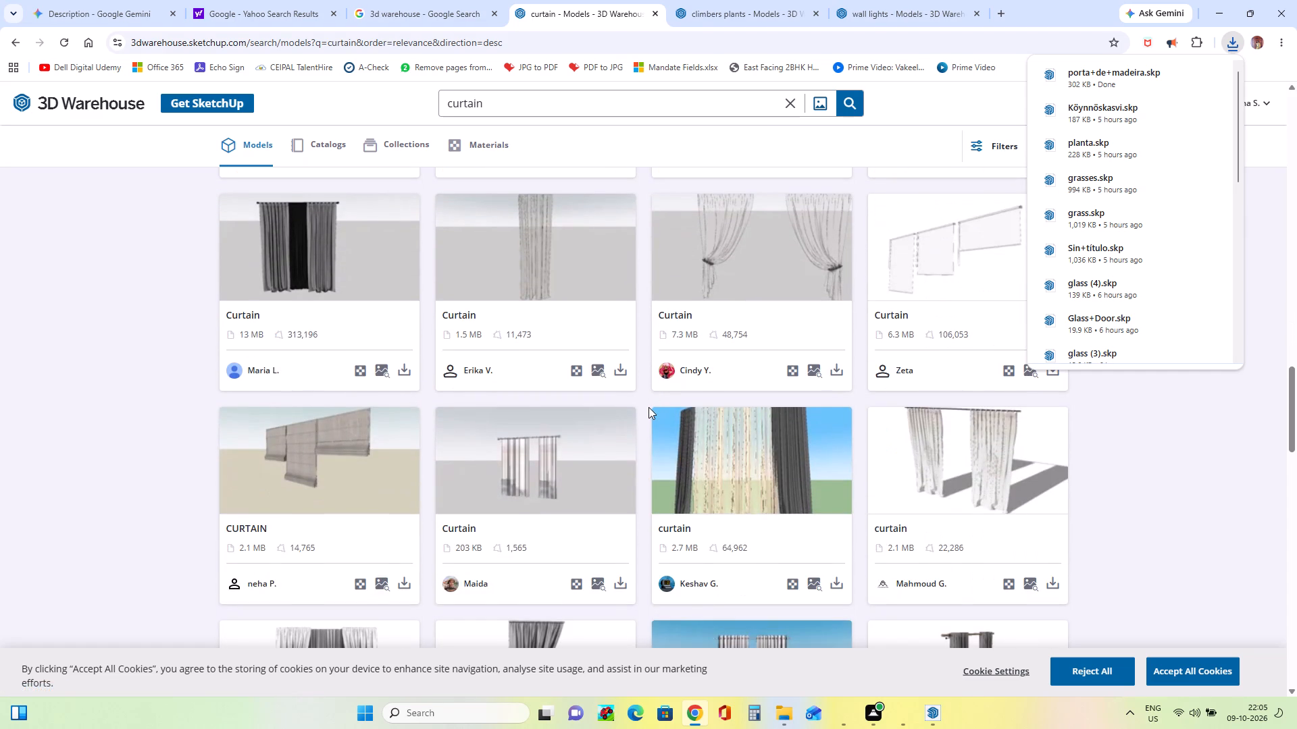
{"action": "scroll", "coordinate": [648, 412], "scroll_direction": "down", "scroll_amount": 3}
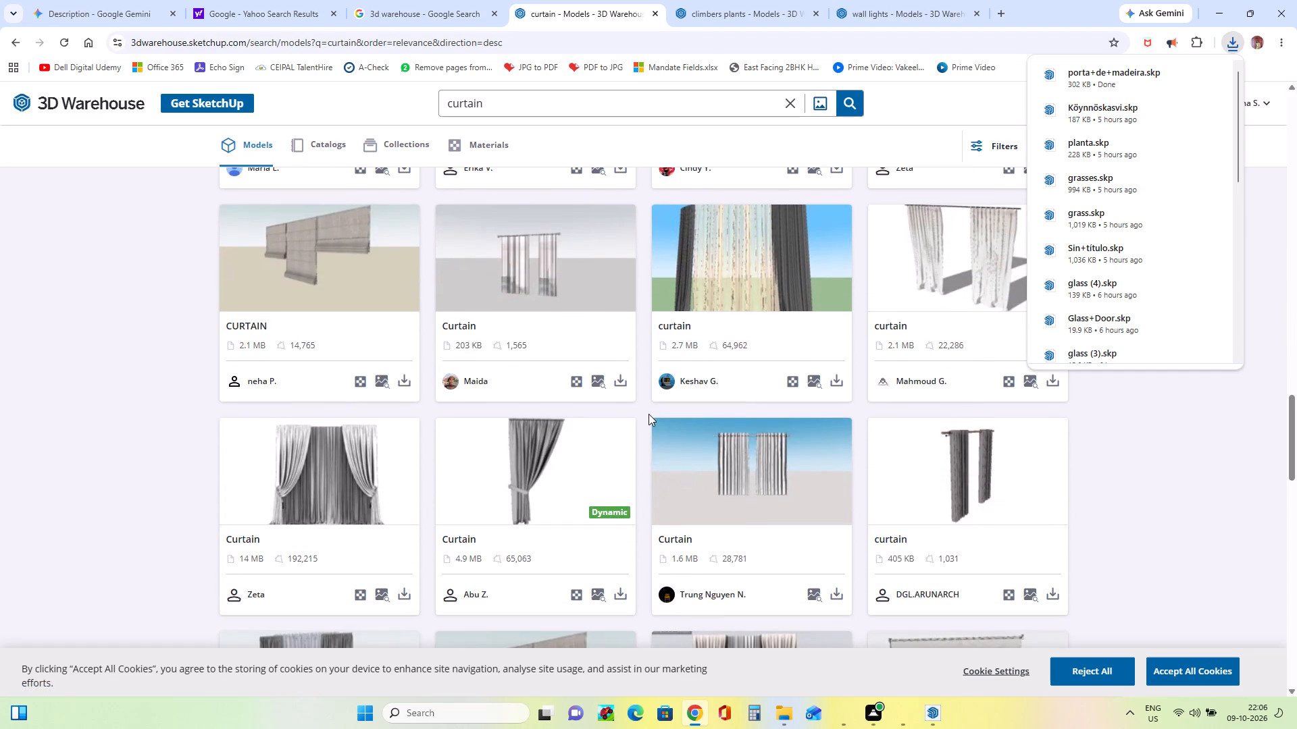
{"action": "scroll", "coordinate": [647, 415], "scroll_direction": "down", "scroll_amount": 2}
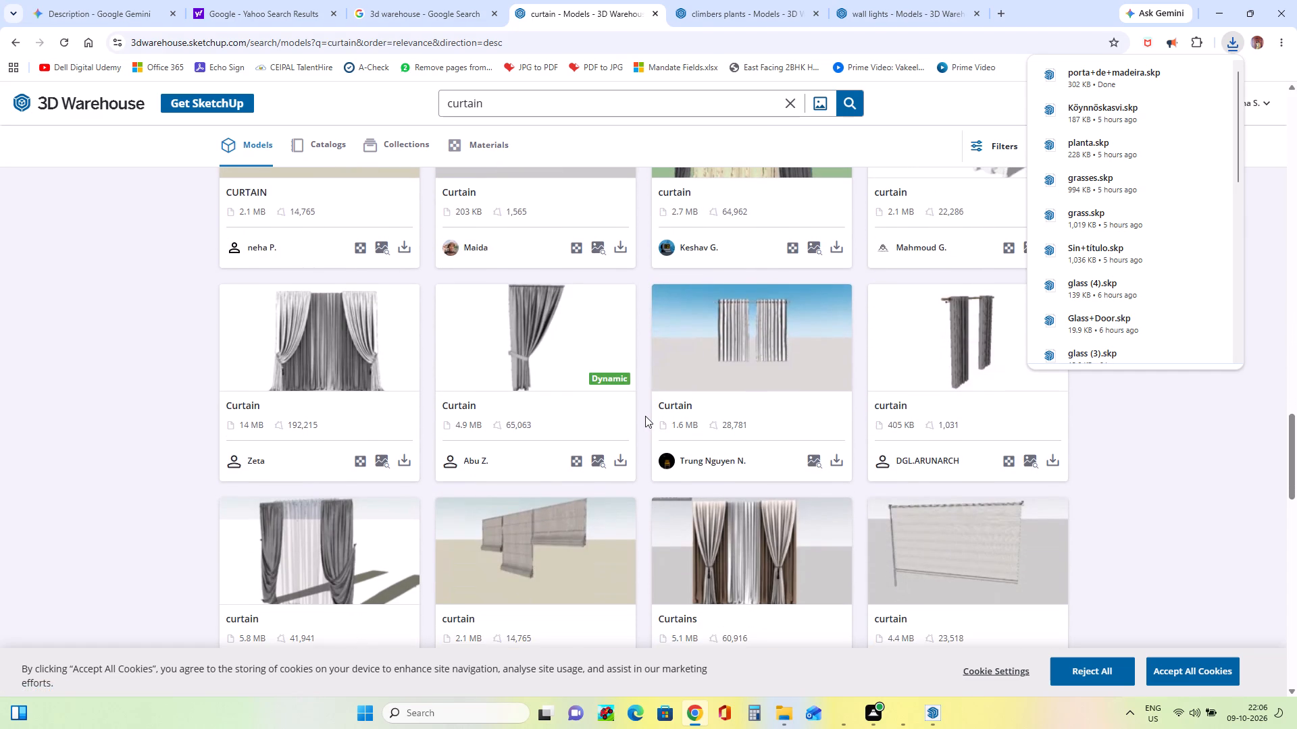
{"action": "scroll", "coordinate": [645, 416], "scroll_direction": "up", "scroll_amount": 1}
{"action": "scroll", "coordinate": [645, 416], "scroll_direction": "down", "scroll_amount": 2}
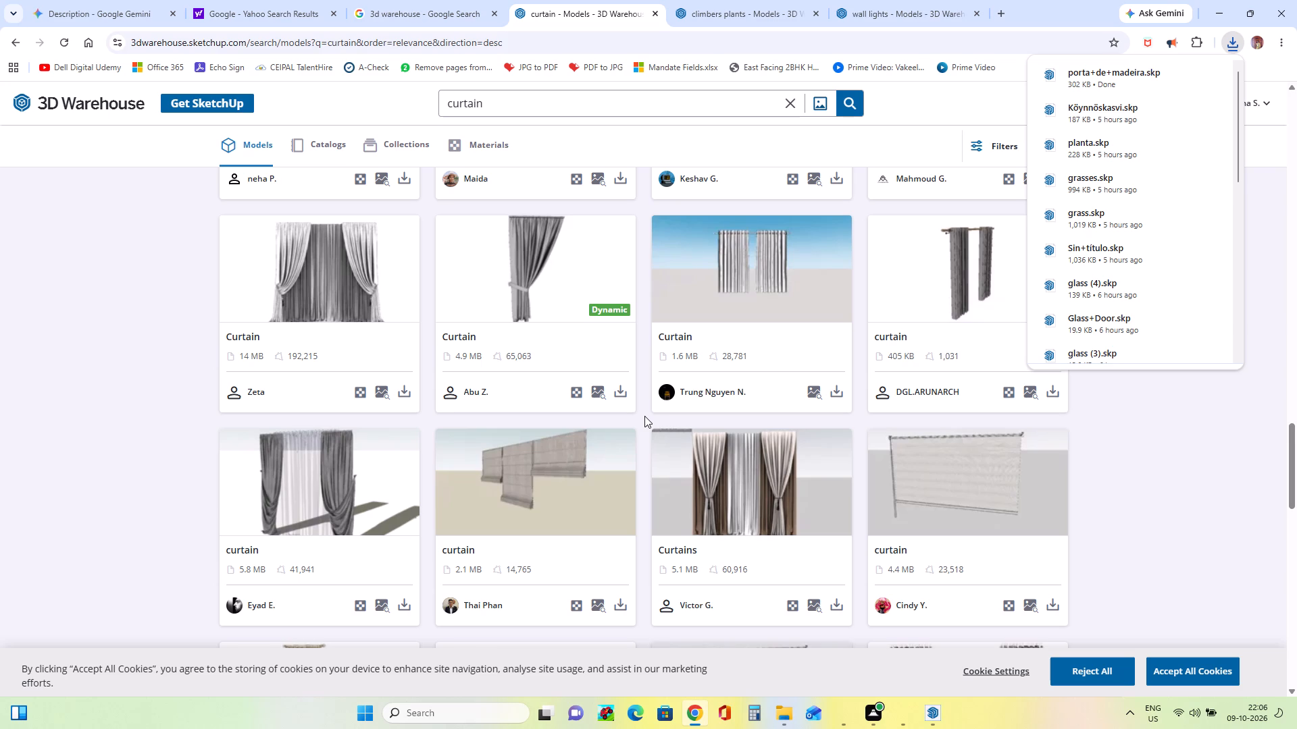
{"action": "scroll", "coordinate": [644, 416], "scroll_direction": "down", "scroll_amount": 1}
{"action": "left_click", "coordinate": [1053, 535]}
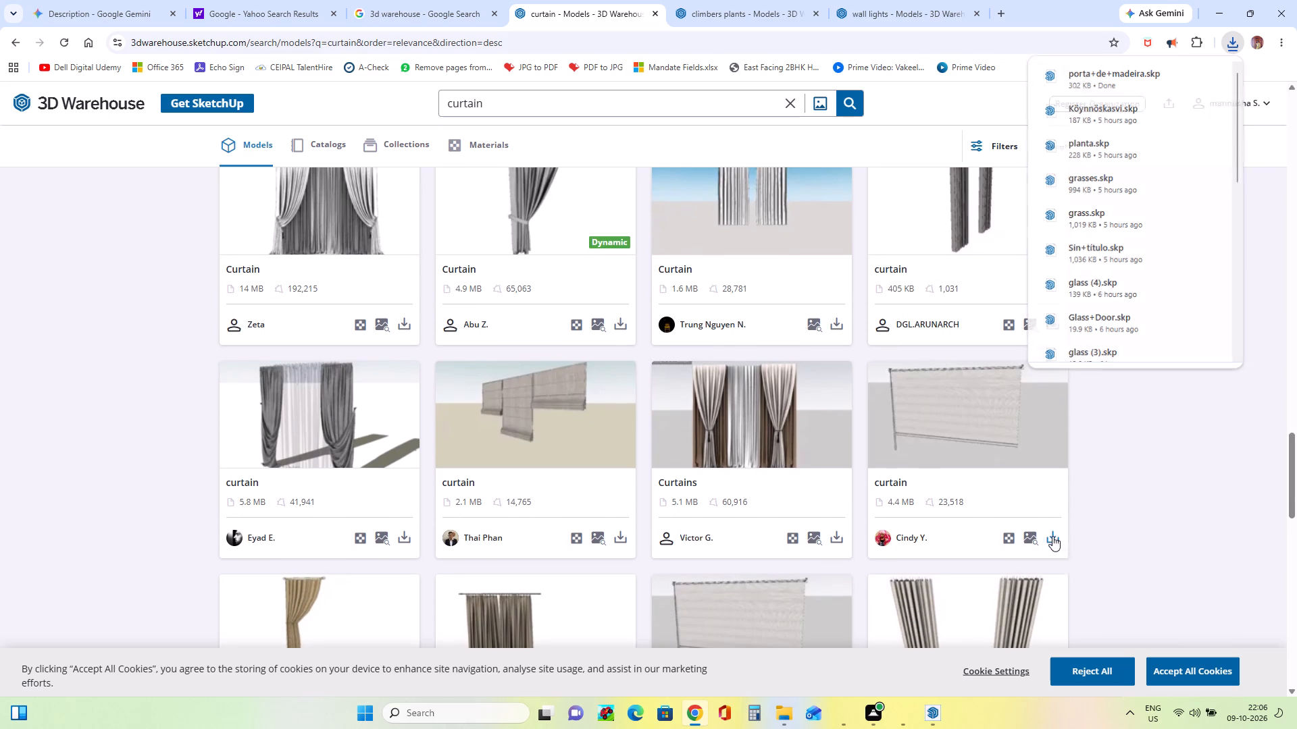
{"action": "left_click", "coordinate": [1062, 563]}
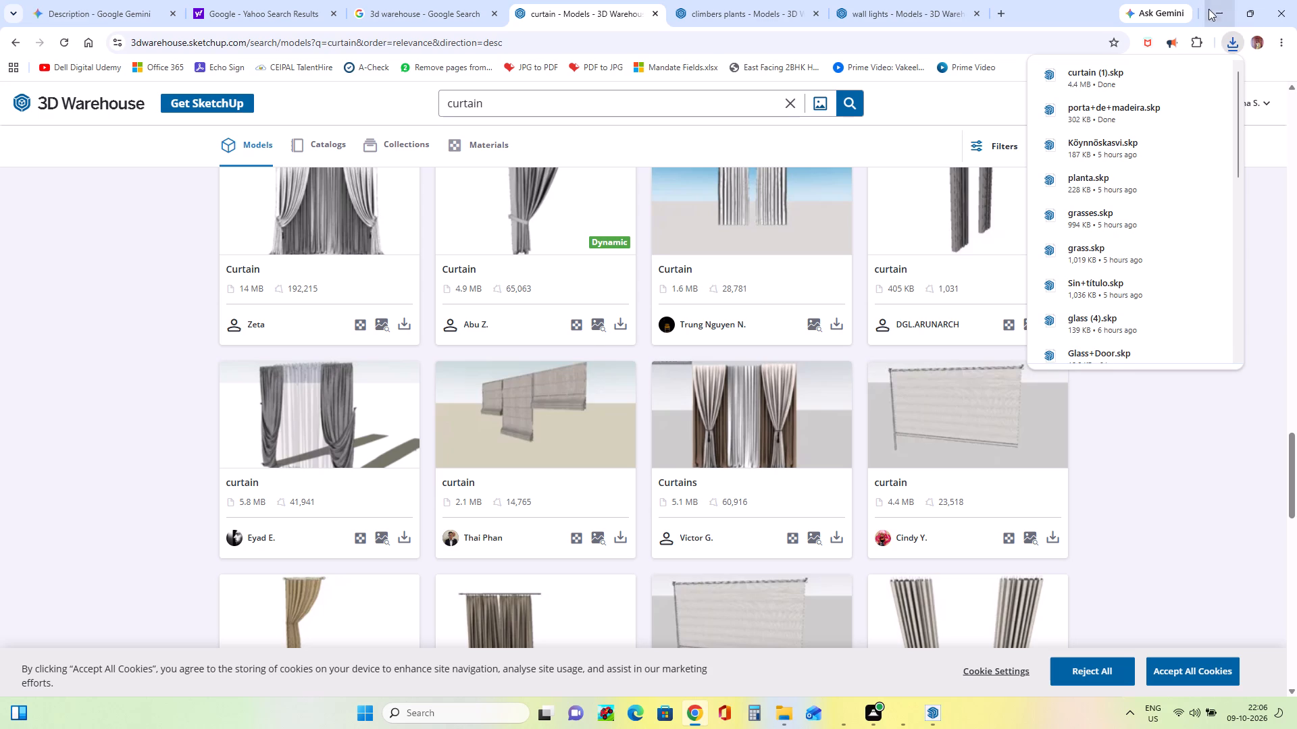
Back in SketchUp, import the curtain (1) file from Downloads and place it on open ground beside the house.
{"action": "left_click", "coordinate": [1212, 9]}
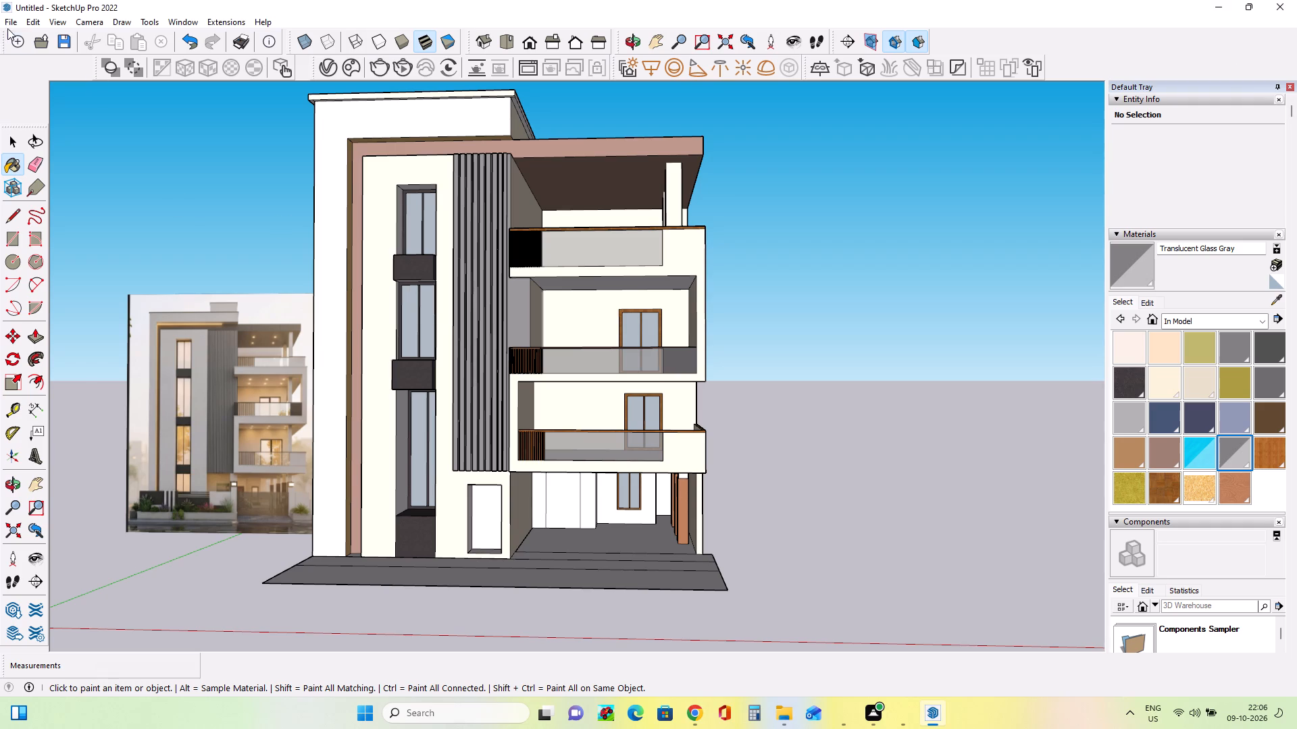
{"action": "left_click", "coordinate": [9, 20]}
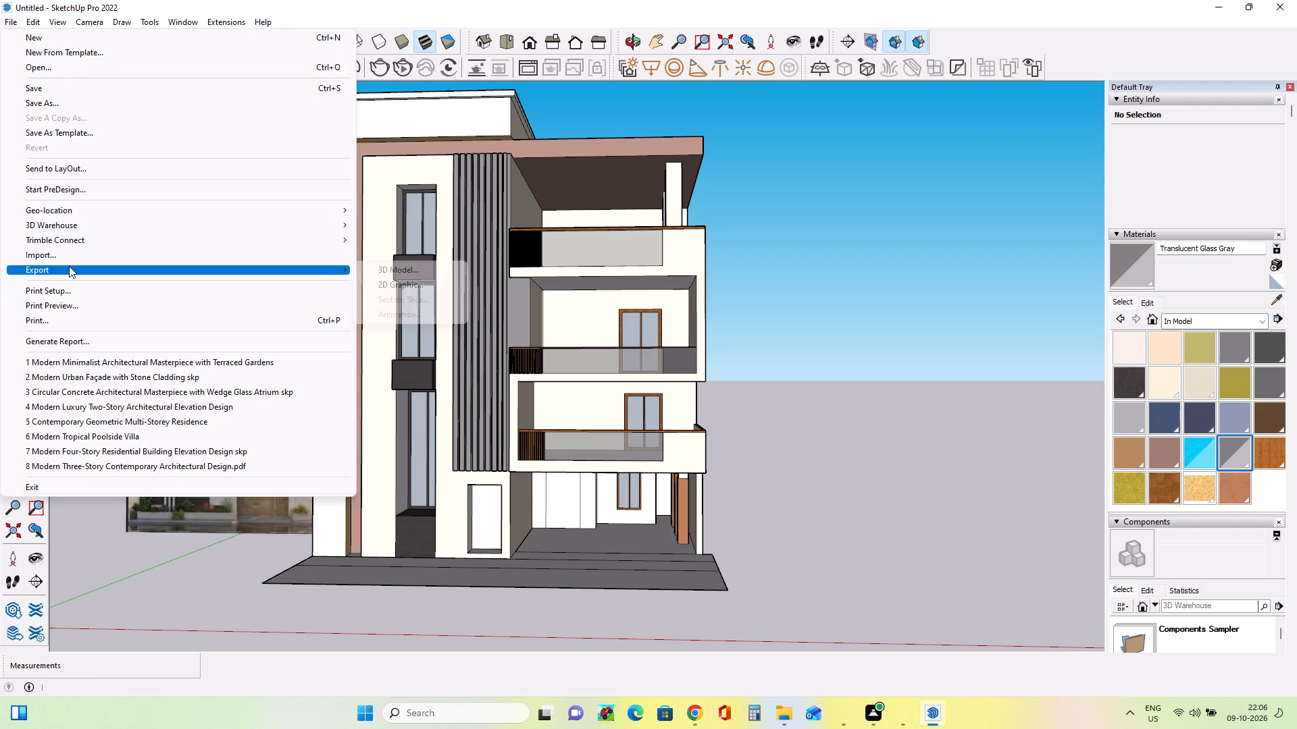
{"action": "left_click", "coordinate": [70, 256]}
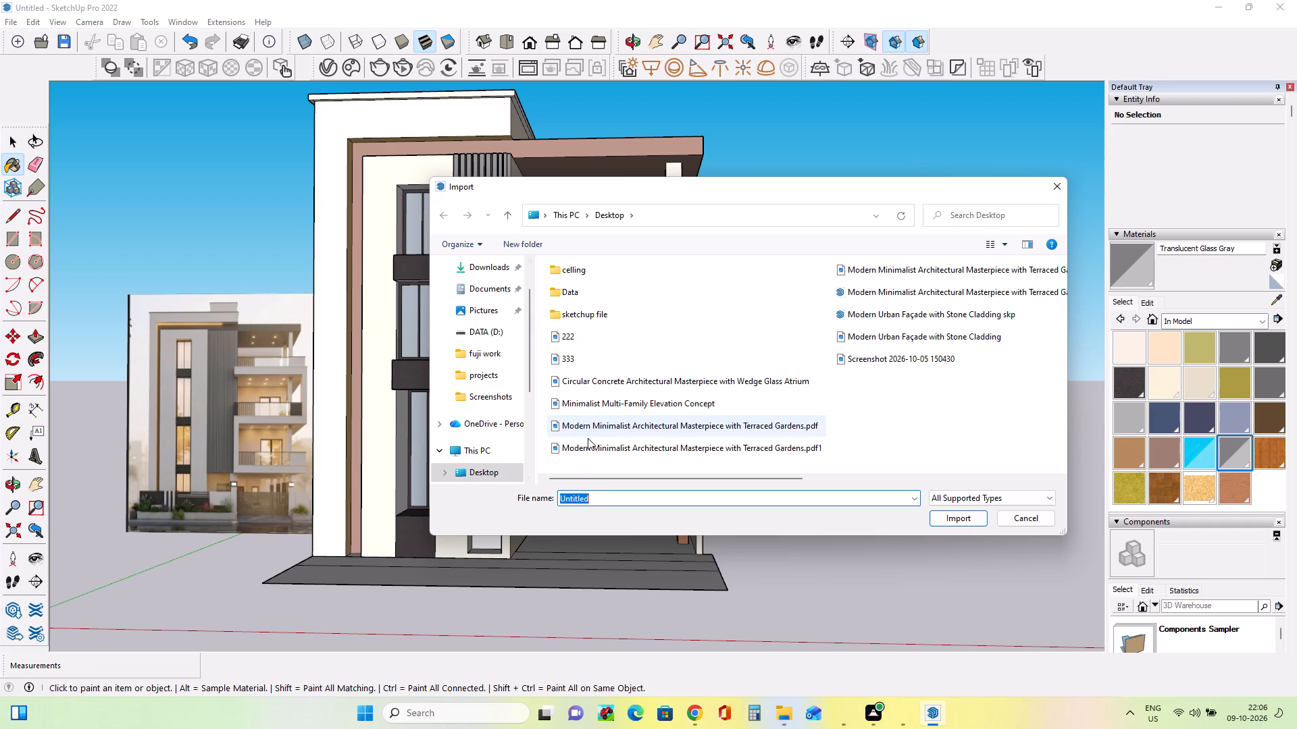
{"action": "scroll", "coordinate": [484, 454], "scroll_direction": "down", "scroll_amount": 3}
{"action": "left_click", "coordinate": [493, 453]}
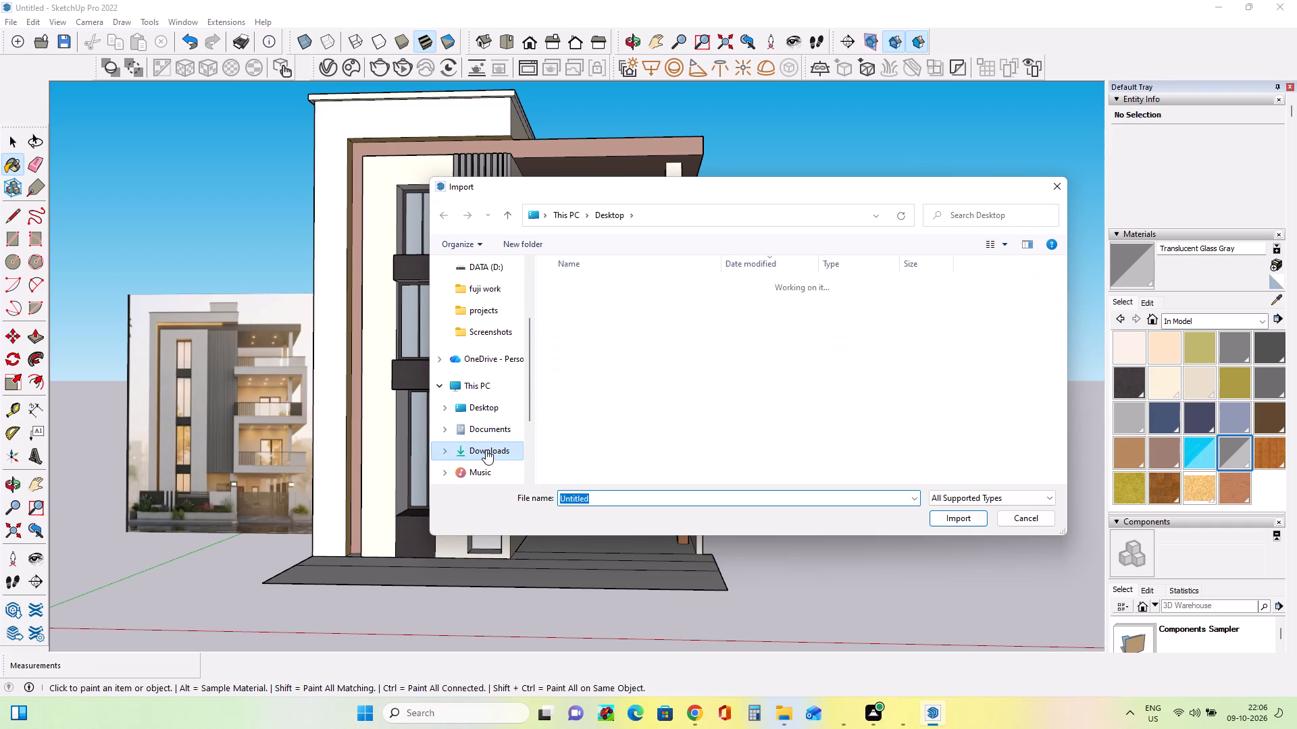
{"action": "left_click", "coordinate": [609, 310]}
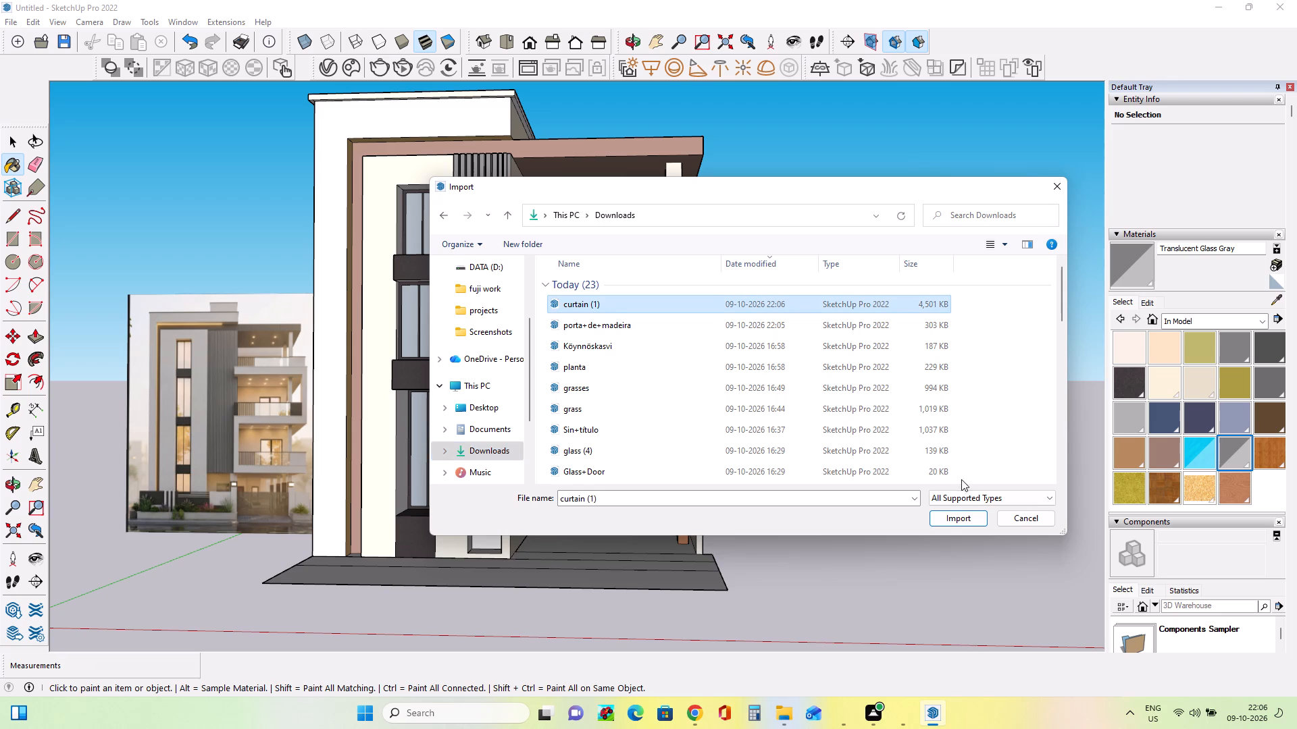
{"action": "left_click", "coordinate": [953, 516]}
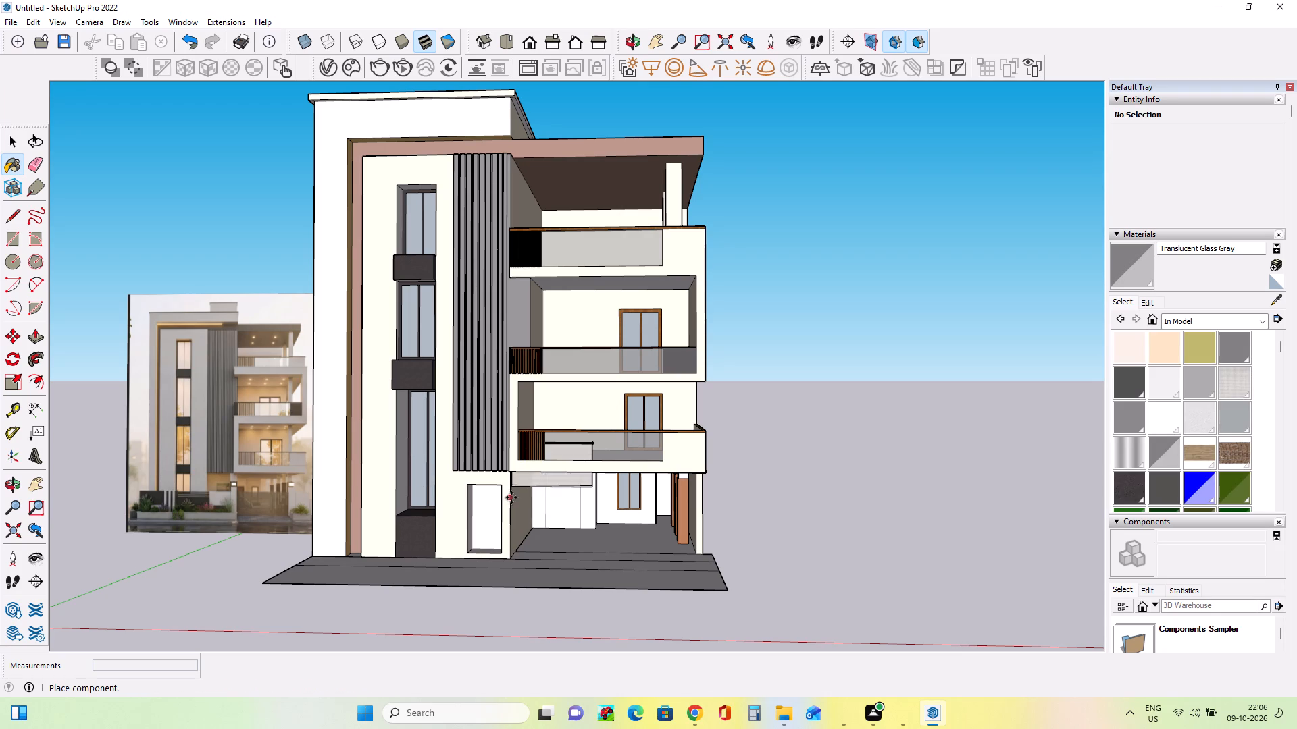
{"action": "left_click", "coordinate": [788, 516]}
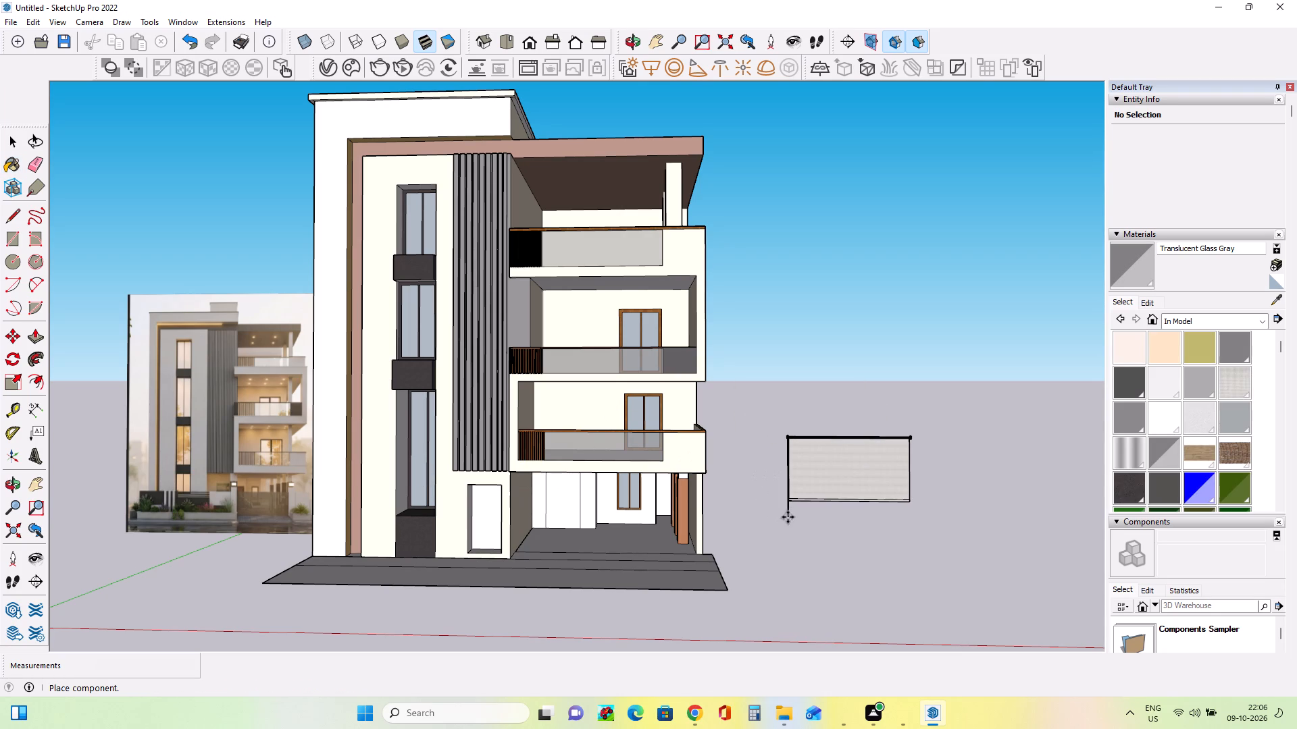
Scale the imported curtain down uniformly to about 0.34, then stretch it by about 8.11 in green and 1.82 in blue.
{"action": "left_click", "coordinate": [13, 379]}
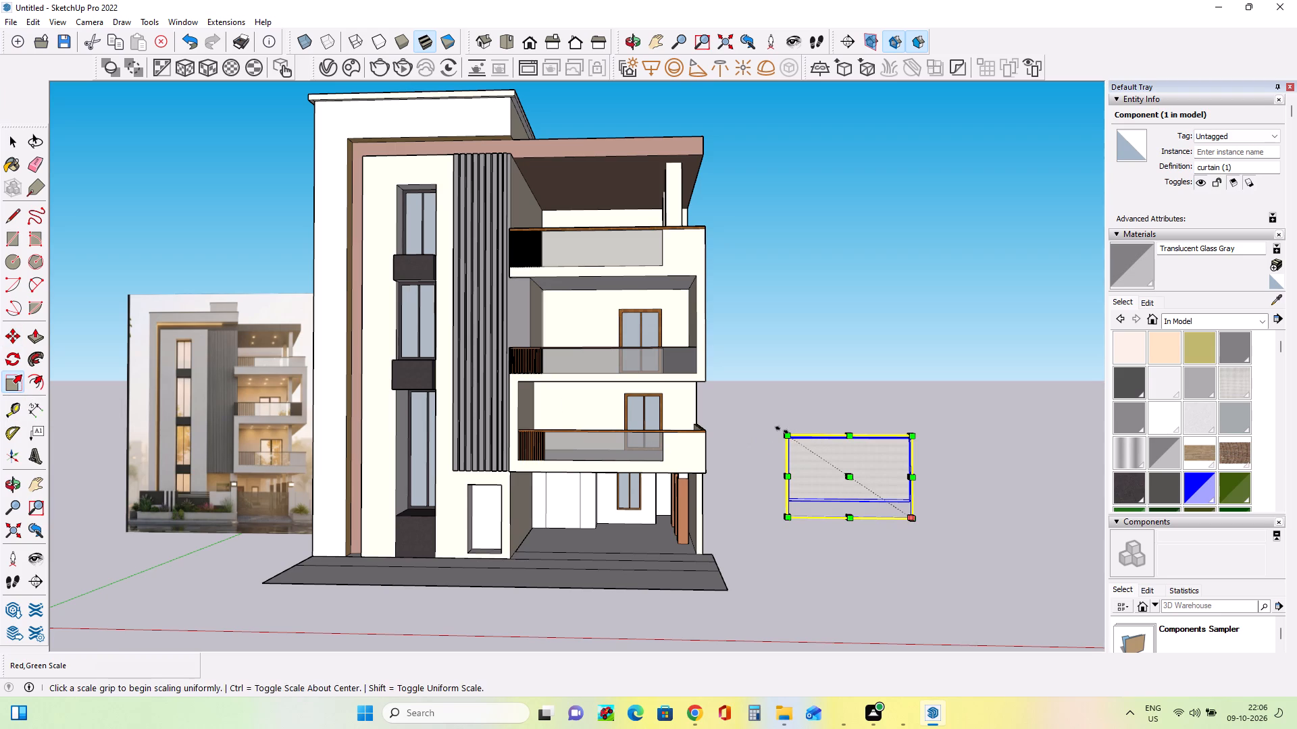
{"action": "left_click", "coordinate": [782, 430]}
{"action": "left_click", "coordinate": [892, 457]}
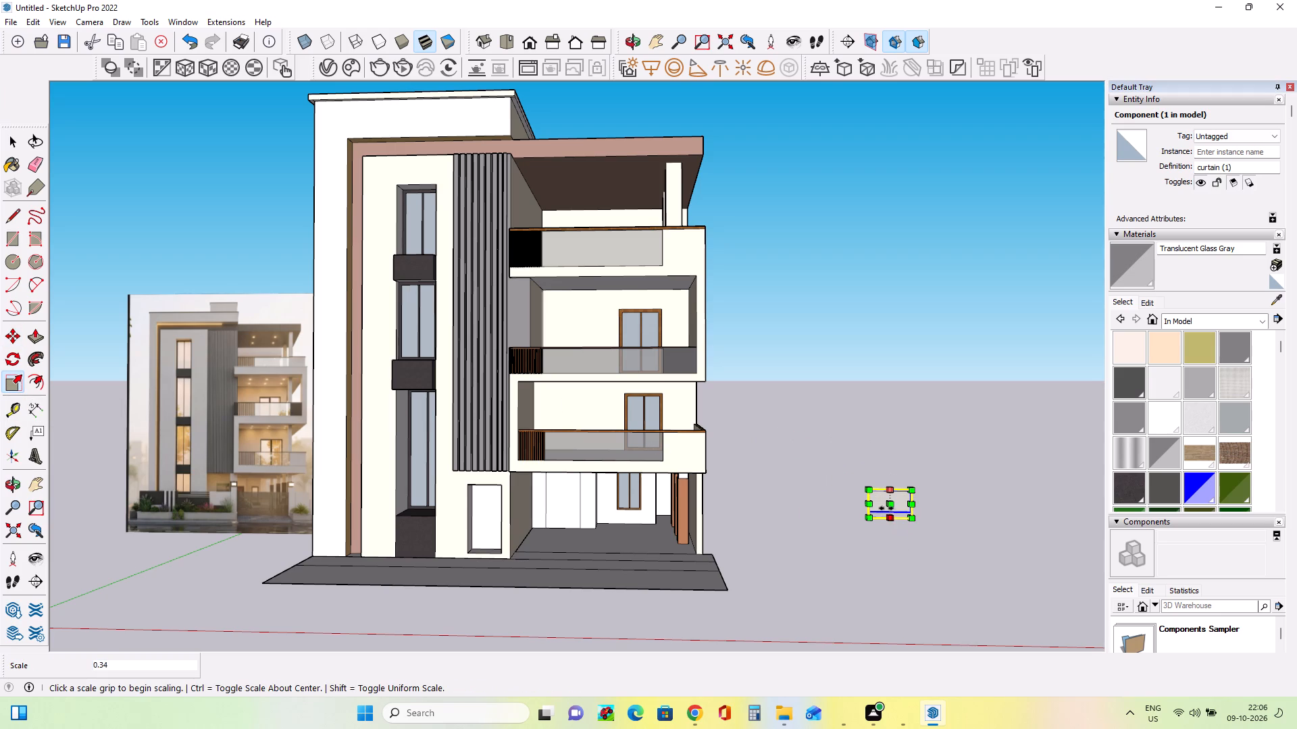
{"action": "left_click", "coordinate": [889, 517]}
{"action": "left_click", "coordinate": [892, 542]}
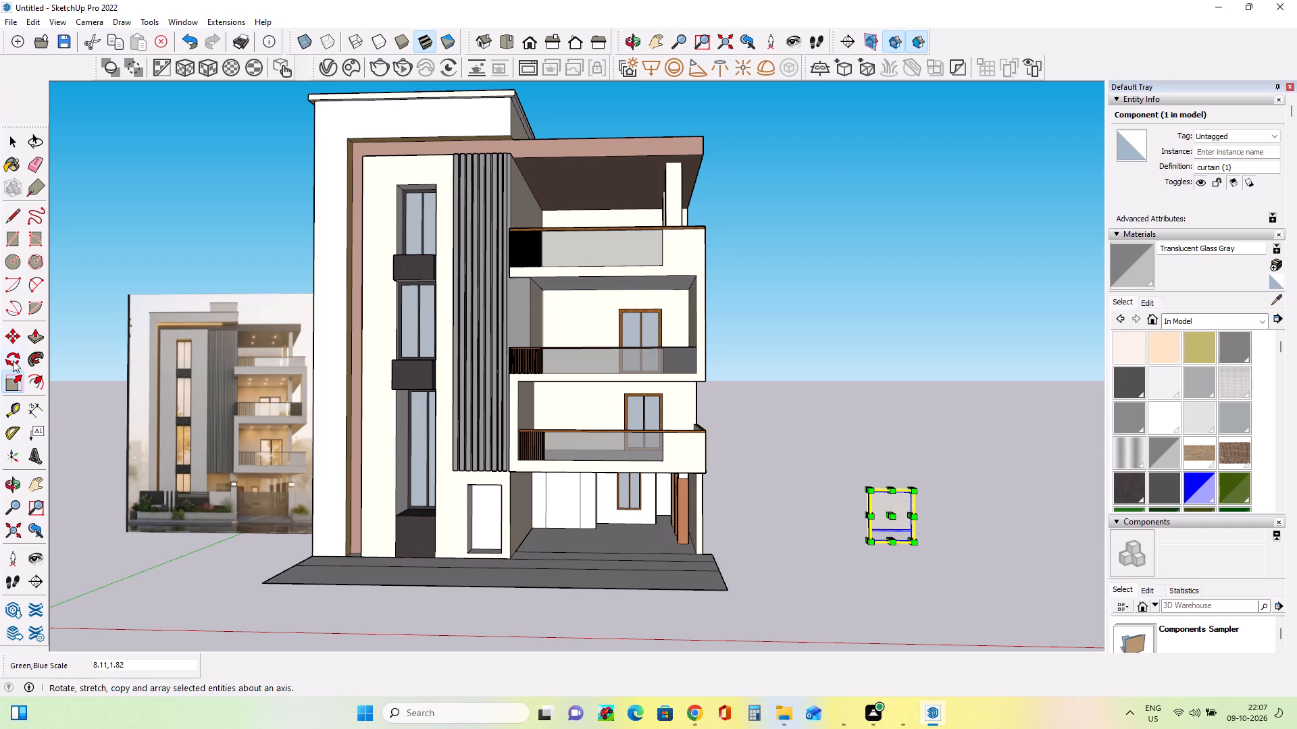
Move the imported curtain from beside the house into the small ground-floor front window opening below the vertical fins.
{"action": "left_click", "coordinate": [11, 341]}
{"action": "left_click", "coordinate": [870, 495]}
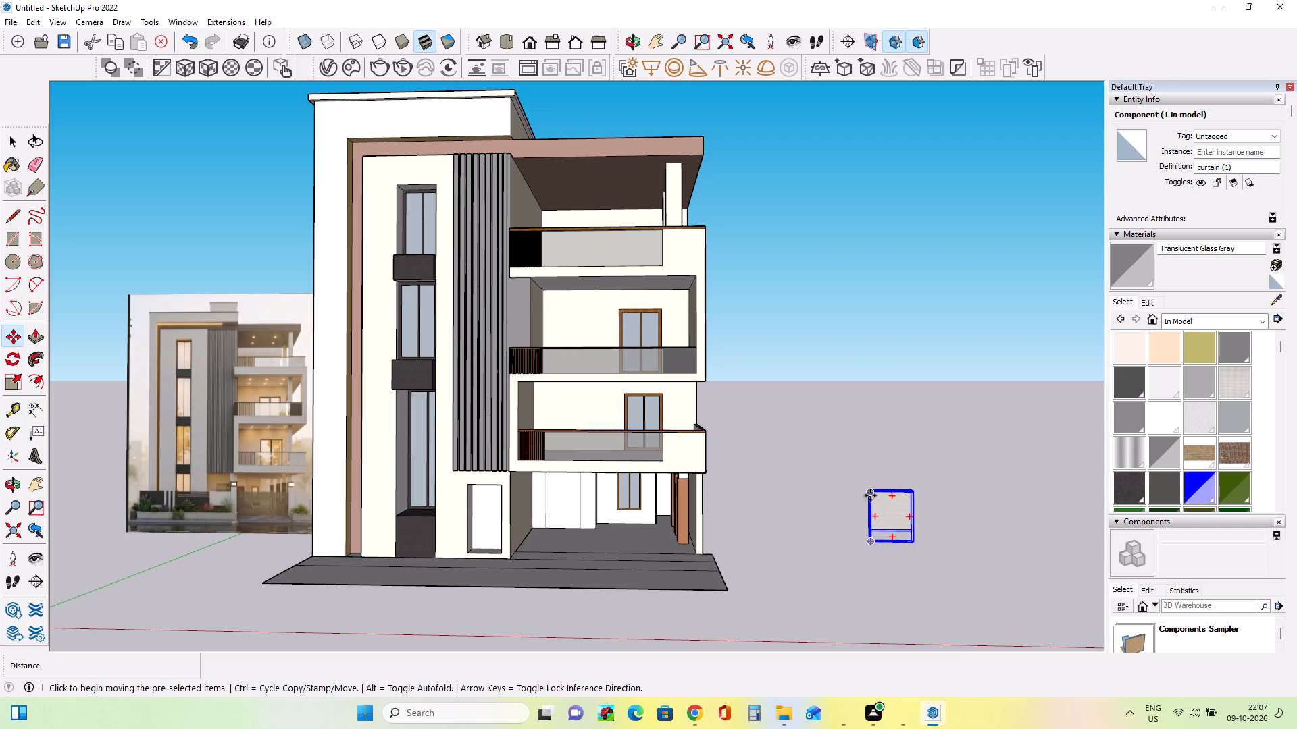
{"action": "left_click", "coordinate": [468, 485]}
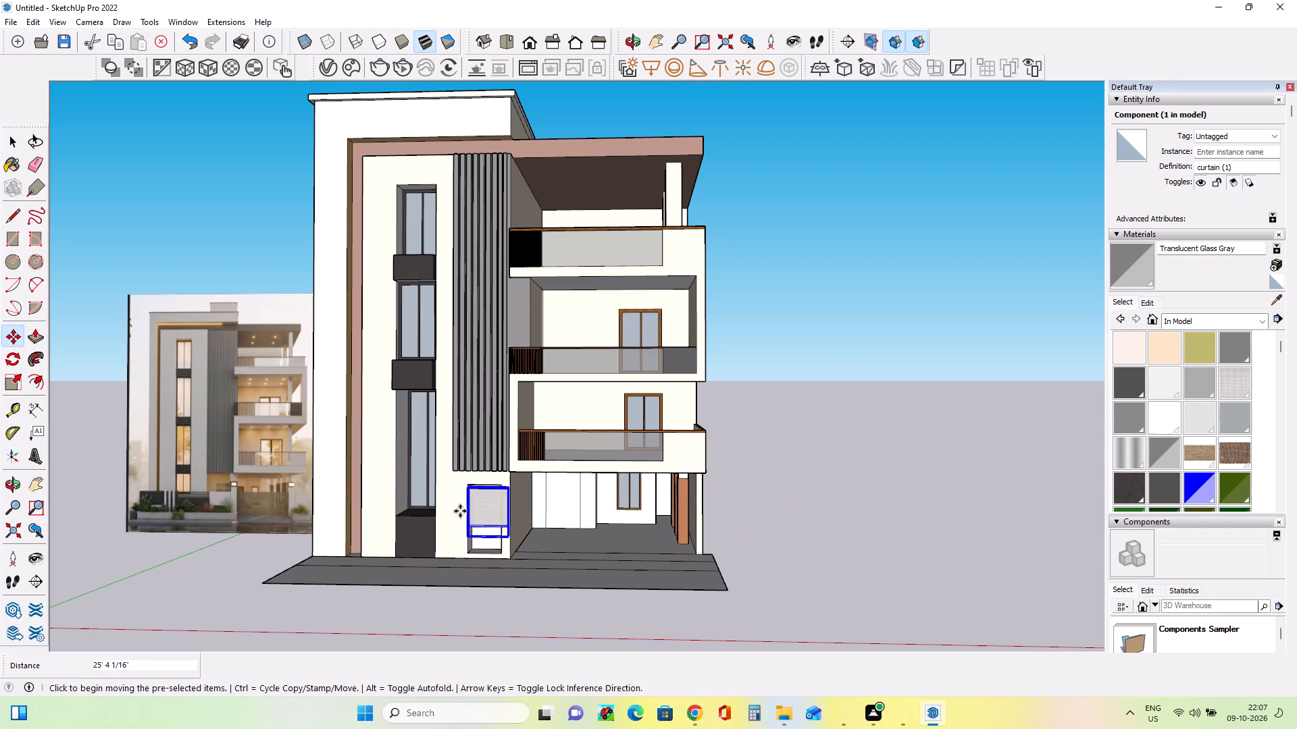
{"action": "scroll", "coordinate": [459, 514], "scroll_direction": "up", "scroll_amount": 6}
{"action": "scroll", "coordinate": [463, 516], "scroll_direction": "down", "scroll_amount": 1}
{"action": "scroll", "coordinate": [482, 515], "scroll_direction": "up", "scroll_amount": 1}
{"action": "middle_click_drag", "start_coordinate": [485, 515], "coordinate": [663, 516]}
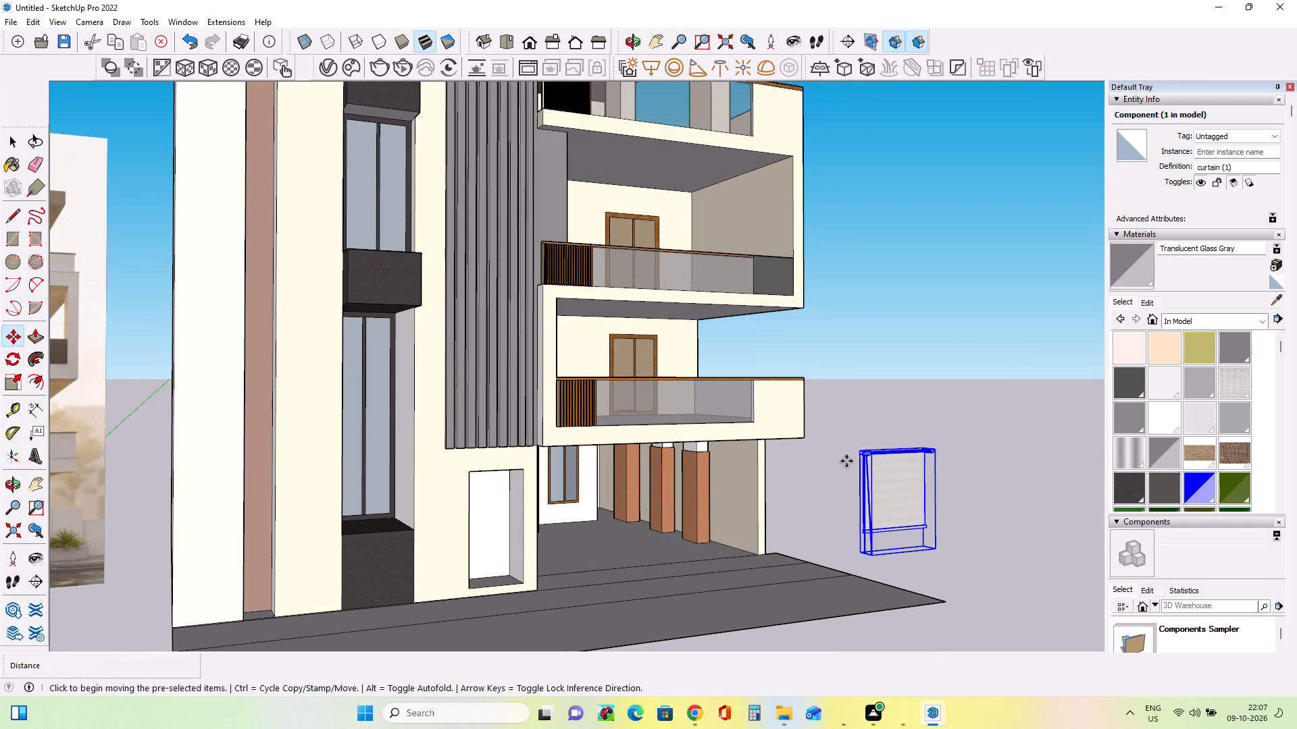
{"action": "left_click", "coordinate": [860, 454]}
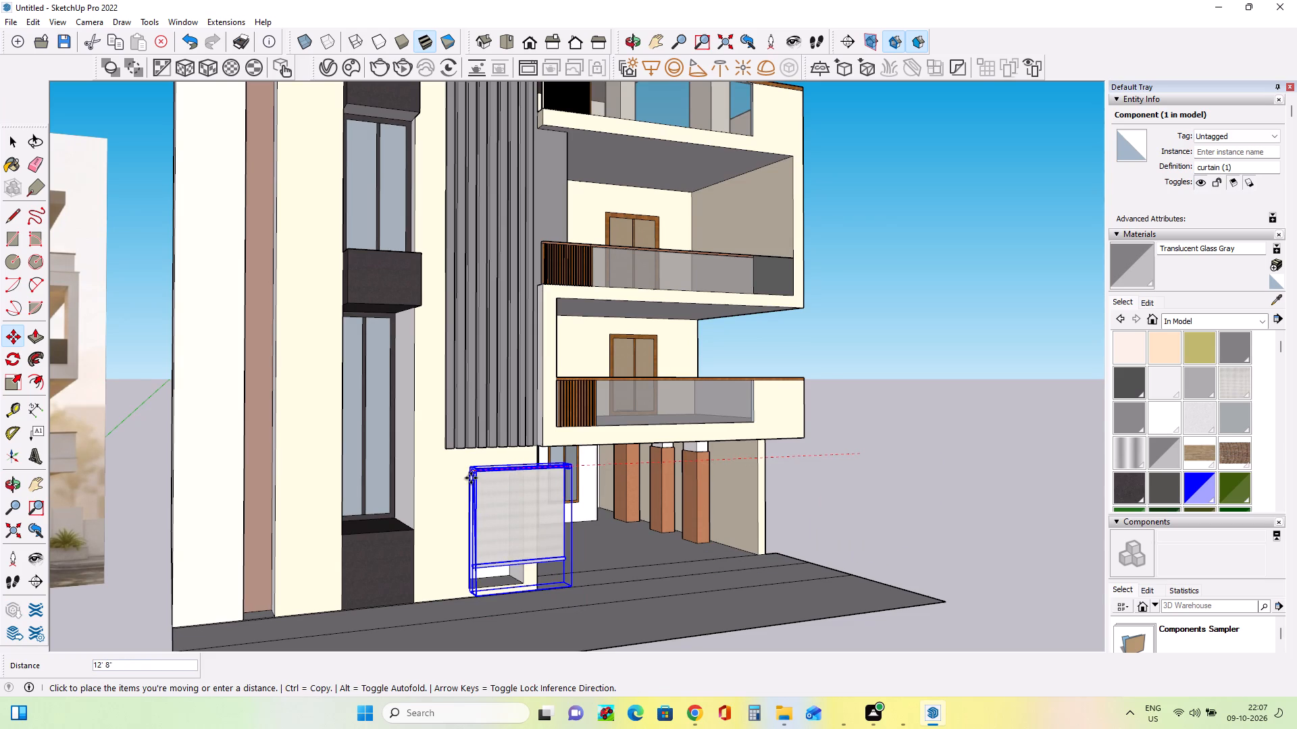
{"action": "left_click", "coordinate": [472, 479]}
{"action": "middle_click_drag", "start_coordinate": [655, 501], "coordinate": [440, 511]}
{"action": "scroll", "coordinate": [505, 466], "scroll_direction": "down", "scroll_amount": 3}
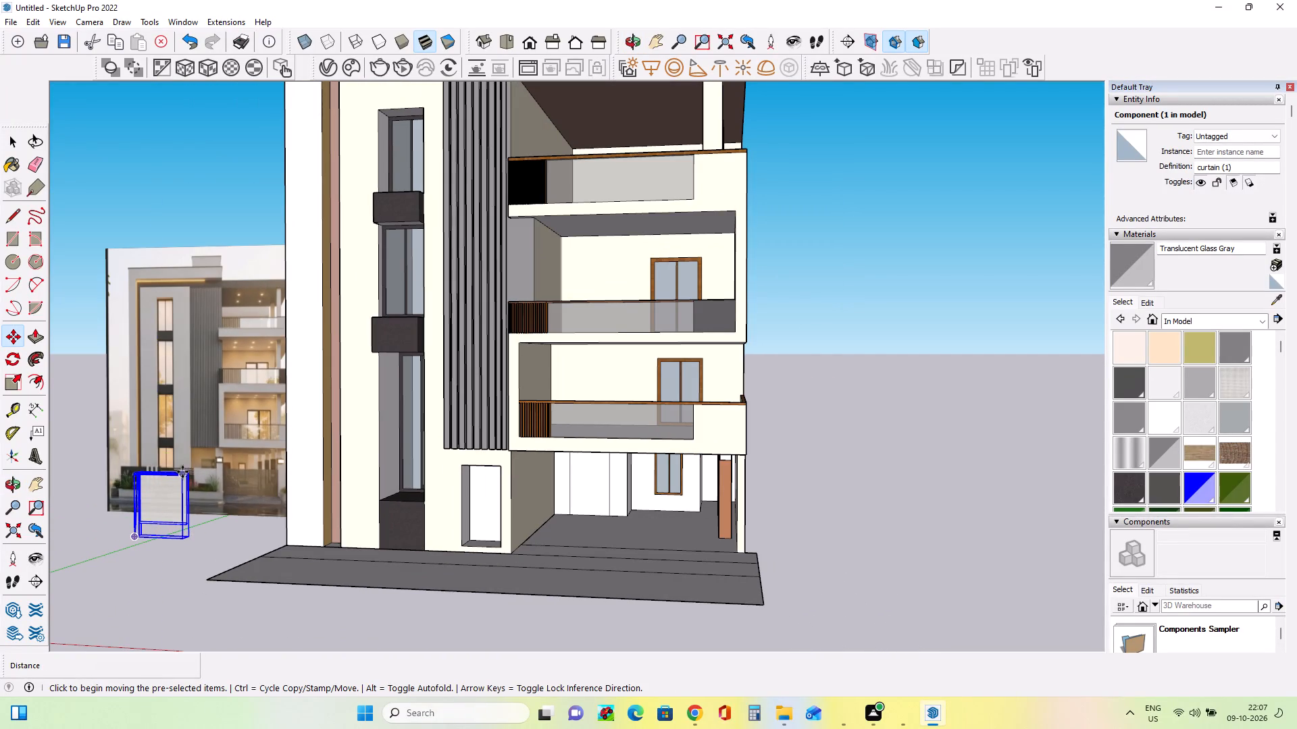
{"action": "left_click", "coordinate": [186, 473]}
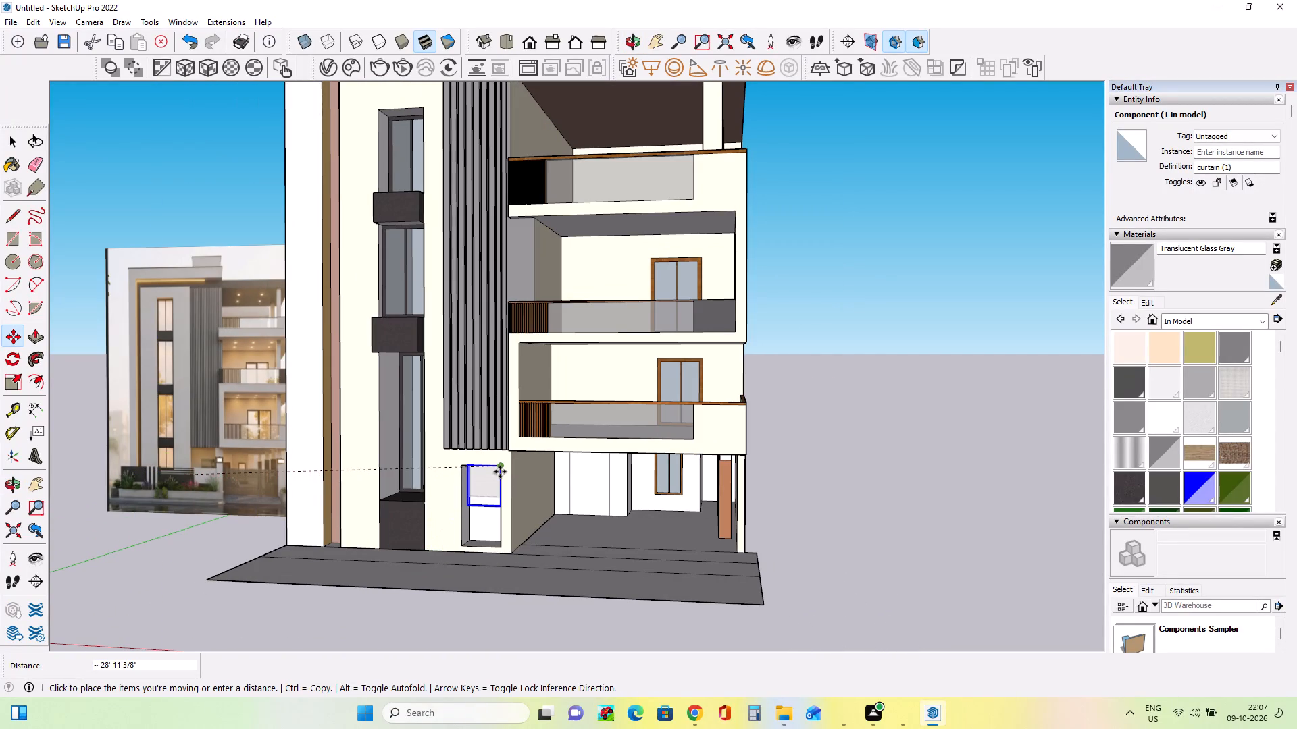
{"action": "left_click", "coordinate": [500, 472]}
Shift the curtain sideways about 7 11/16" so its top corner meets the opening's outer top corner, away from the carport.
{"action": "middle_click_drag", "start_coordinate": [457, 513], "coordinate": [535, 499]}
{"action": "scroll", "coordinate": [466, 510], "scroll_direction": "up", "scroll_amount": 3}
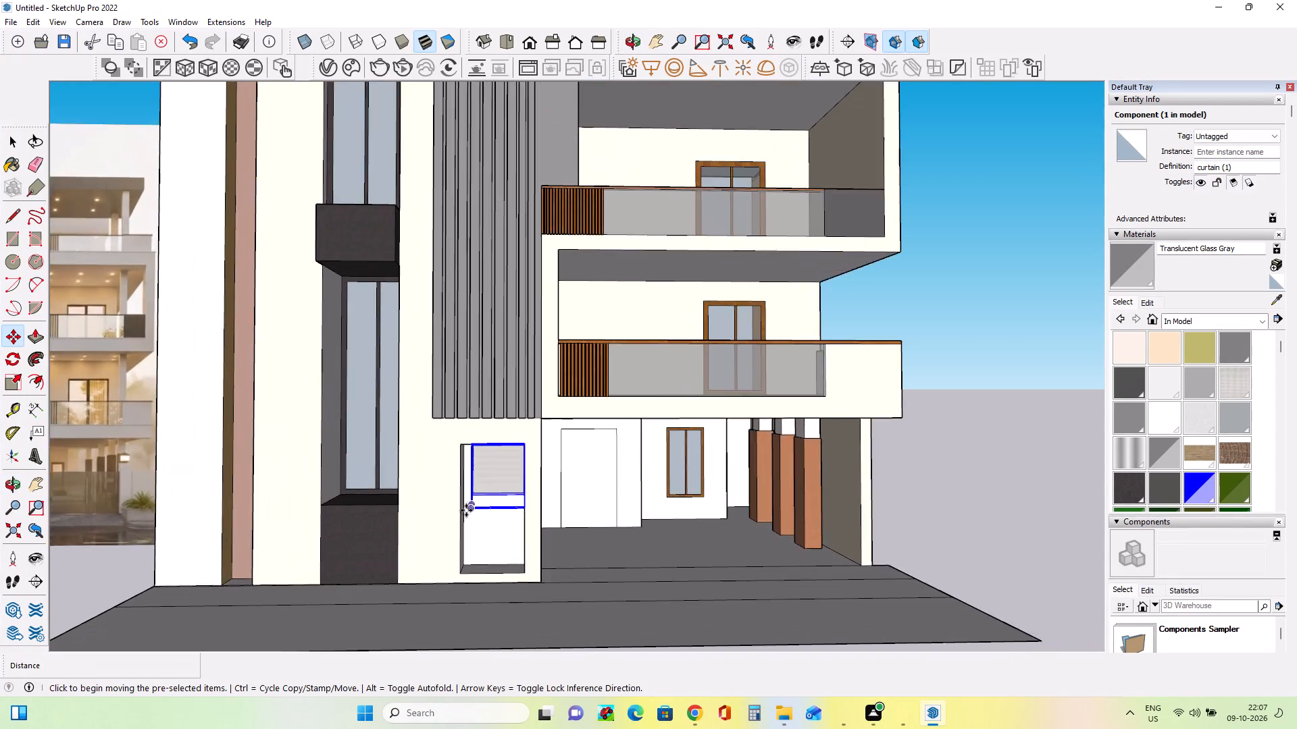
{"action": "scroll", "coordinate": [466, 510], "scroll_direction": "up", "scroll_amount": 3}
{"action": "middle_click_drag", "start_coordinate": [502, 512], "coordinate": [543, 524]}
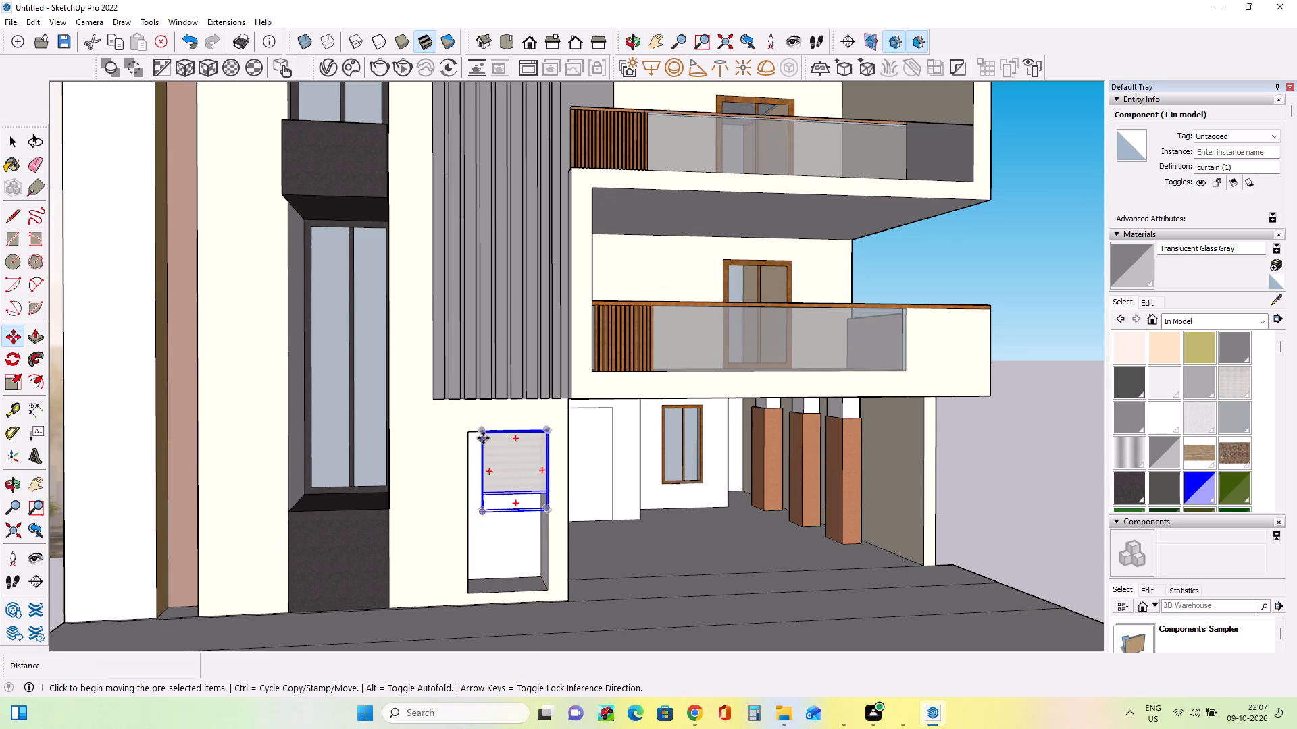
{"action": "left_click", "coordinate": [483, 438]}
{"action": "left_click", "coordinate": [466, 441]}
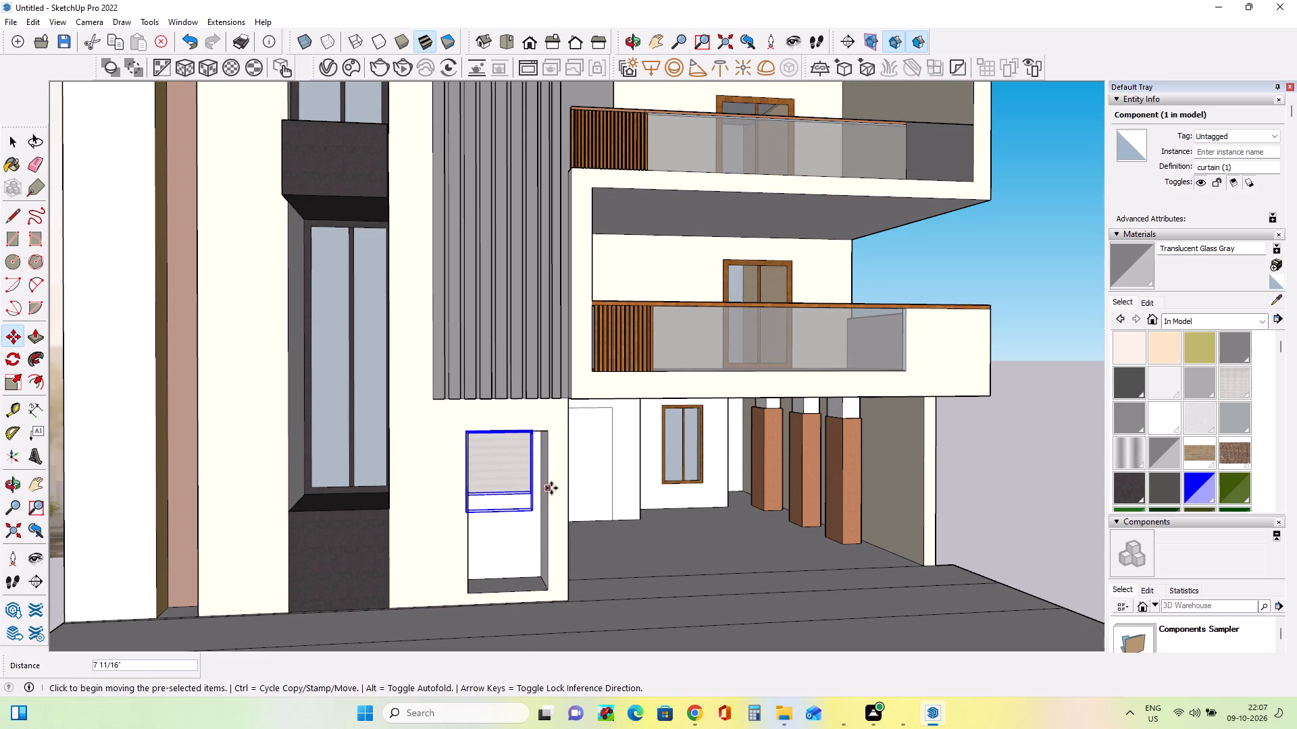
Stretch the curtain to fill the opening, scaling it about 1.24 in red and 2.01 in blue.
{"action": "middle_click_drag", "start_coordinate": [551, 488], "coordinate": [338, 524]}
{"action": "scroll", "coordinate": [462, 487], "scroll_direction": "up", "scroll_amount": 3}
{"action": "middle_click_drag", "start_coordinate": [528, 490], "coordinate": [509, 504]}
{"action": "left_click", "coordinate": [19, 383]}
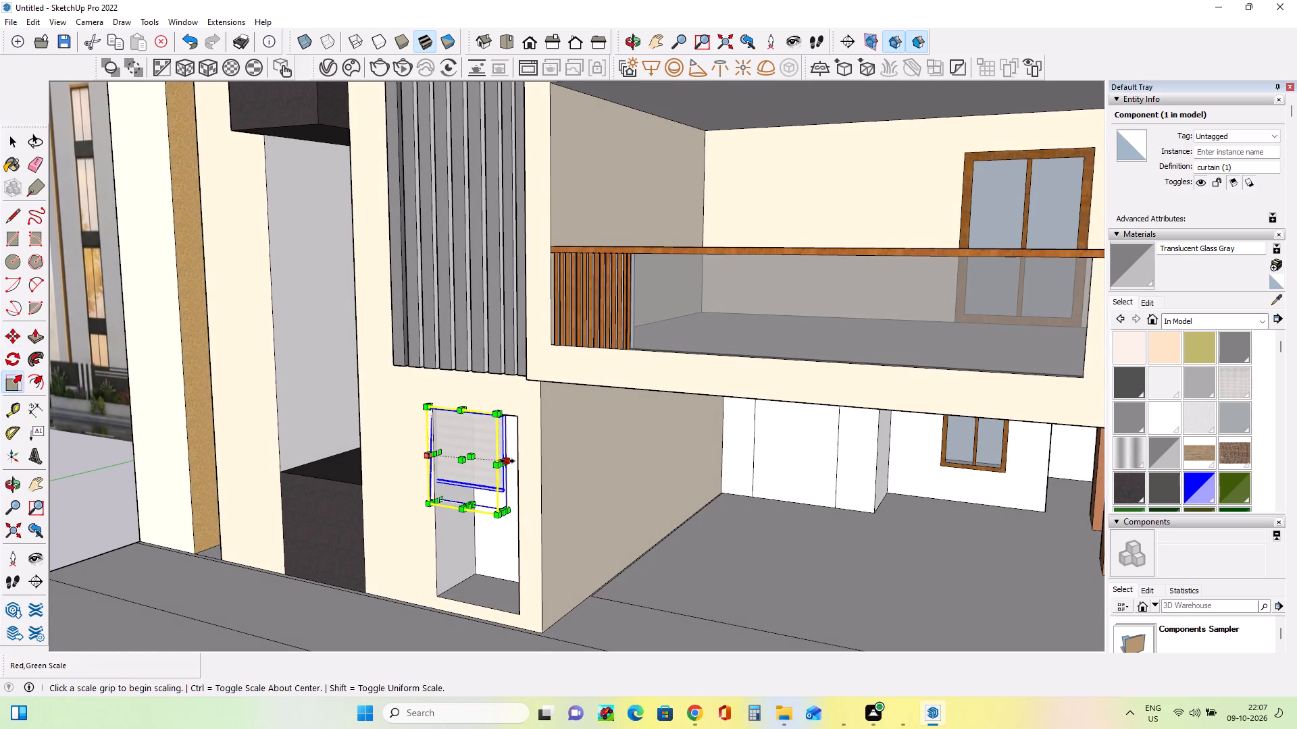
{"action": "left_click", "coordinate": [507, 461]}
{"action": "left_click", "coordinate": [518, 461]}
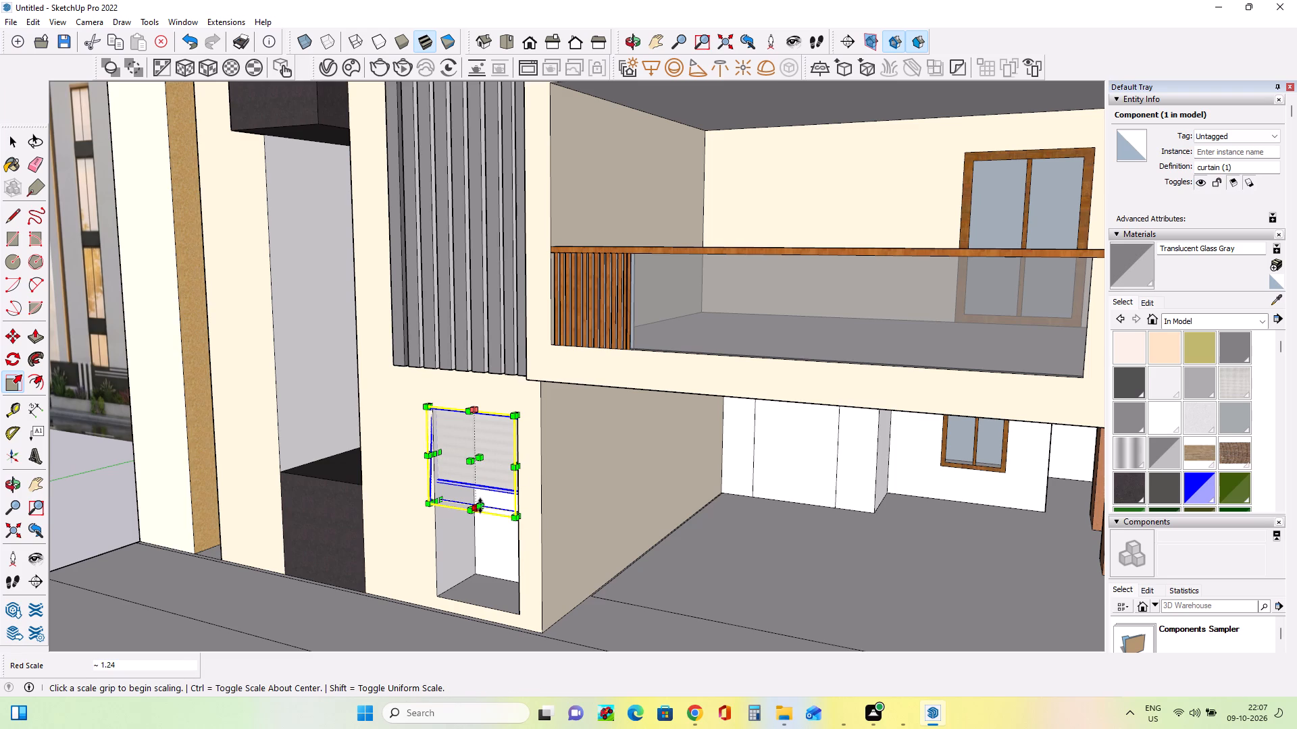
{"action": "left_click", "coordinate": [479, 510]}
{"action": "left_click", "coordinate": [465, 604]}
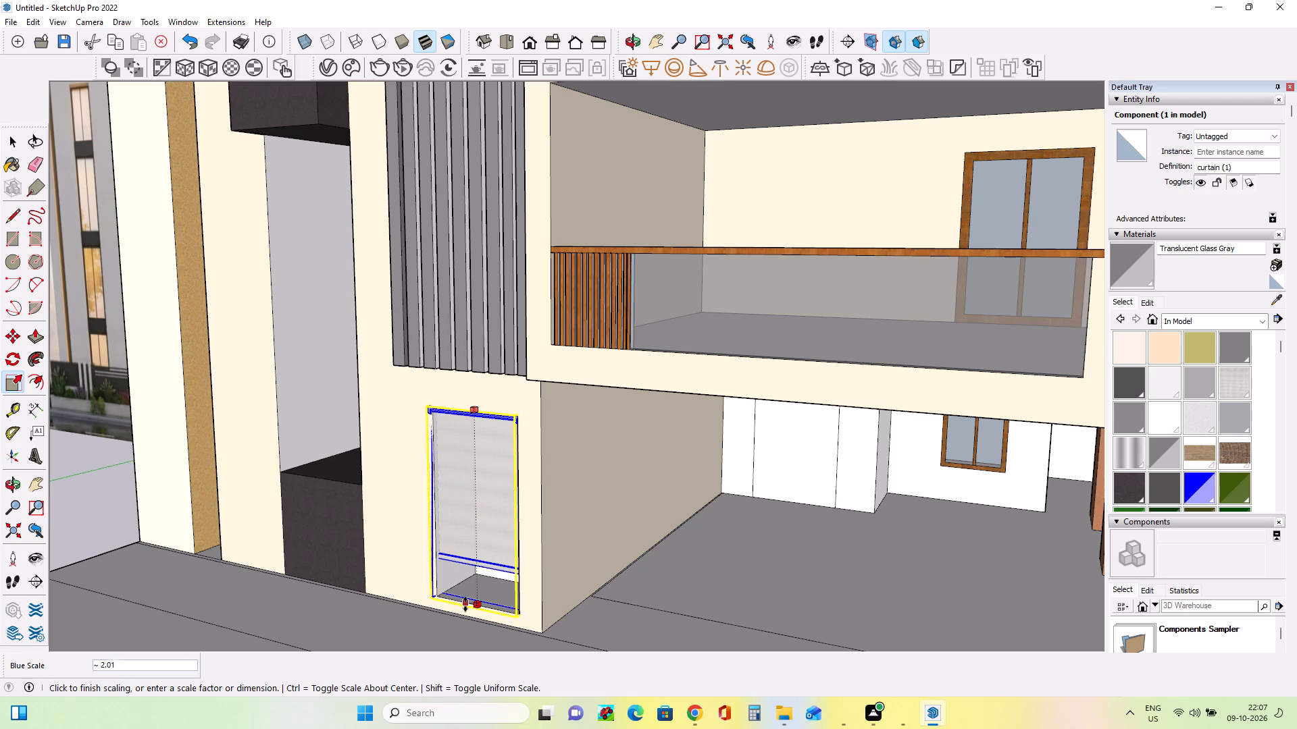
Import the porta+de+madeira door from Downloads and place it at the carport's rear wall, beside the small window.
{"action": "middle_click_drag", "start_coordinate": [515, 557], "coordinate": [624, 470]}
{"action": "scroll", "coordinate": [571, 455], "scroll_direction": "down", "scroll_amount": 3}
{"action": "middle_click_drag", "start_coordinate": [592, 483], "coordinate": [678, 495]}
{"action": "scroll", "coordinate": [669, 474], "scroll_direction": "down", "scroll_amount": 3}
{"action": "middle_click_drag", "start_coordinate": [734, 496], "coordinate": [715, 523]}
{"action": "middle_click_drag", "start_coordinate": [705, 523], "coordinate": [680, 525]}
{"action": "middle_click", "coordinate": [659, 526]}
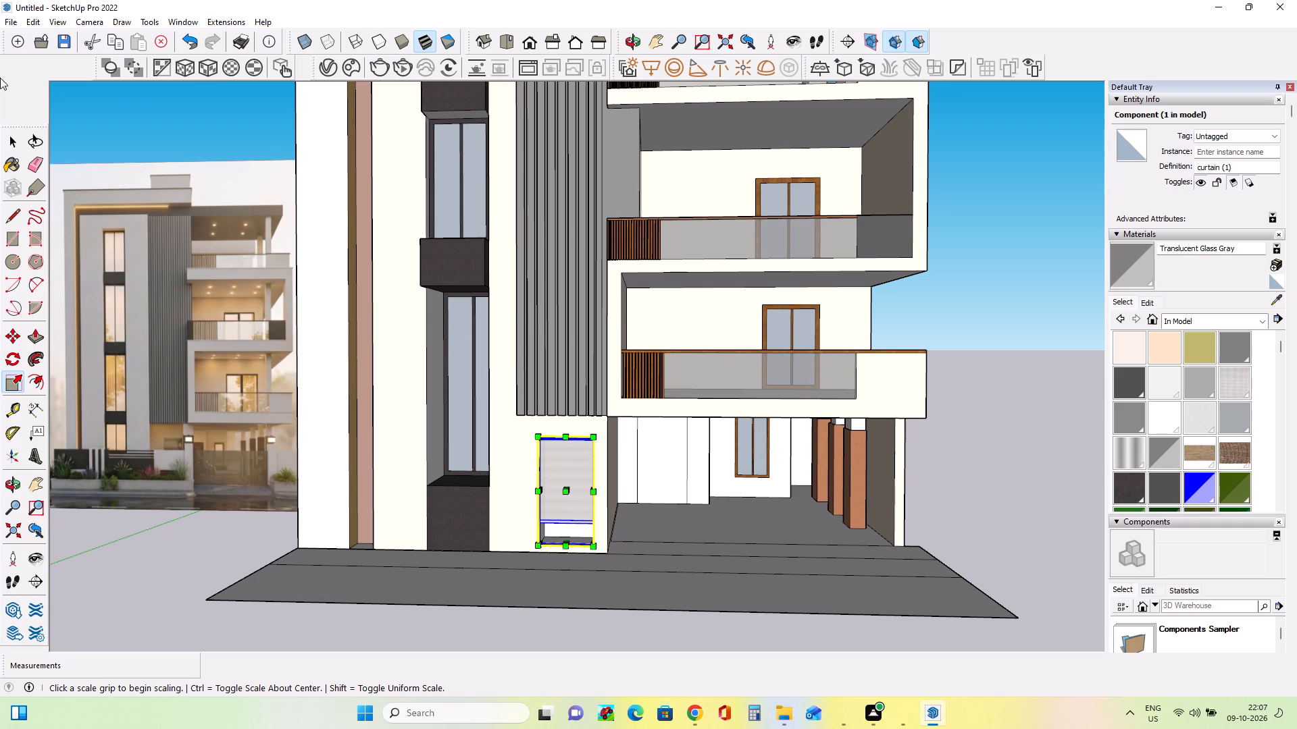
{"action": "left_click", "coordinate": [11, 18]}
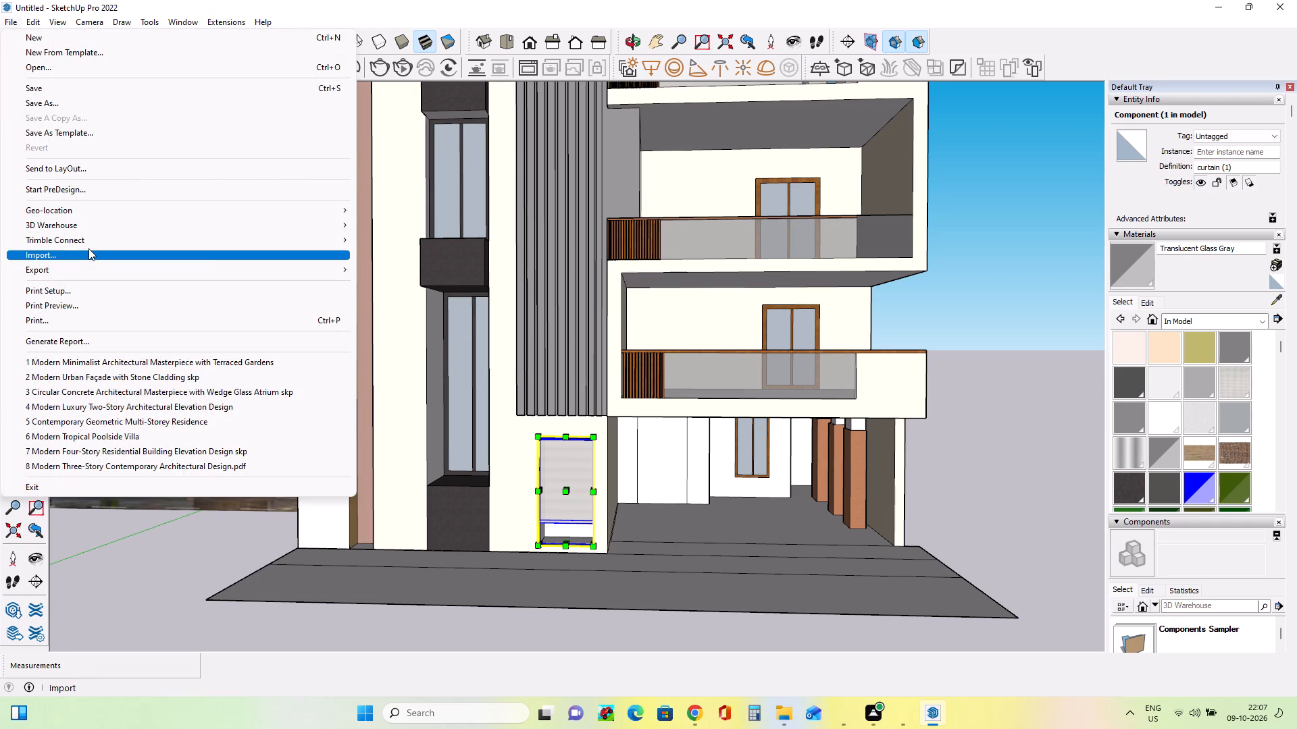
{"action": "left_click", "coordinate": [88, 248]}
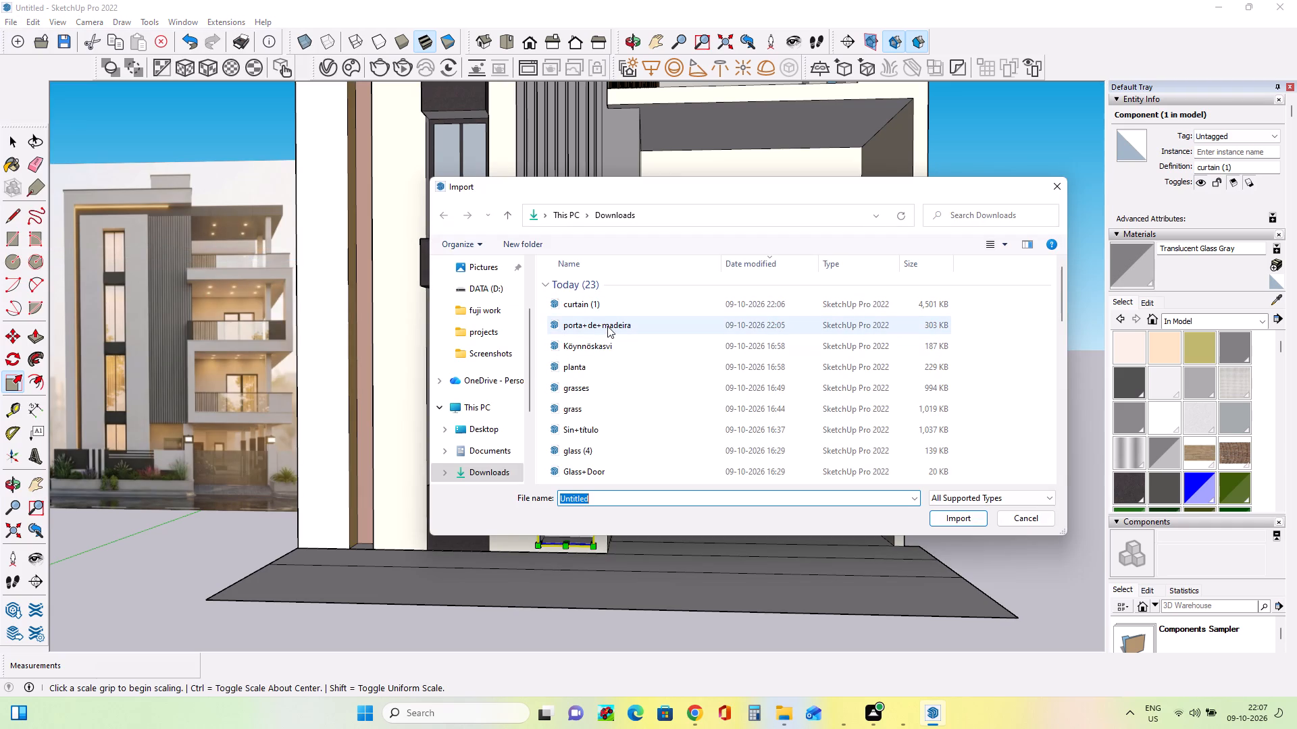
{"action": "left_click", "coordinate": [612, 326]}
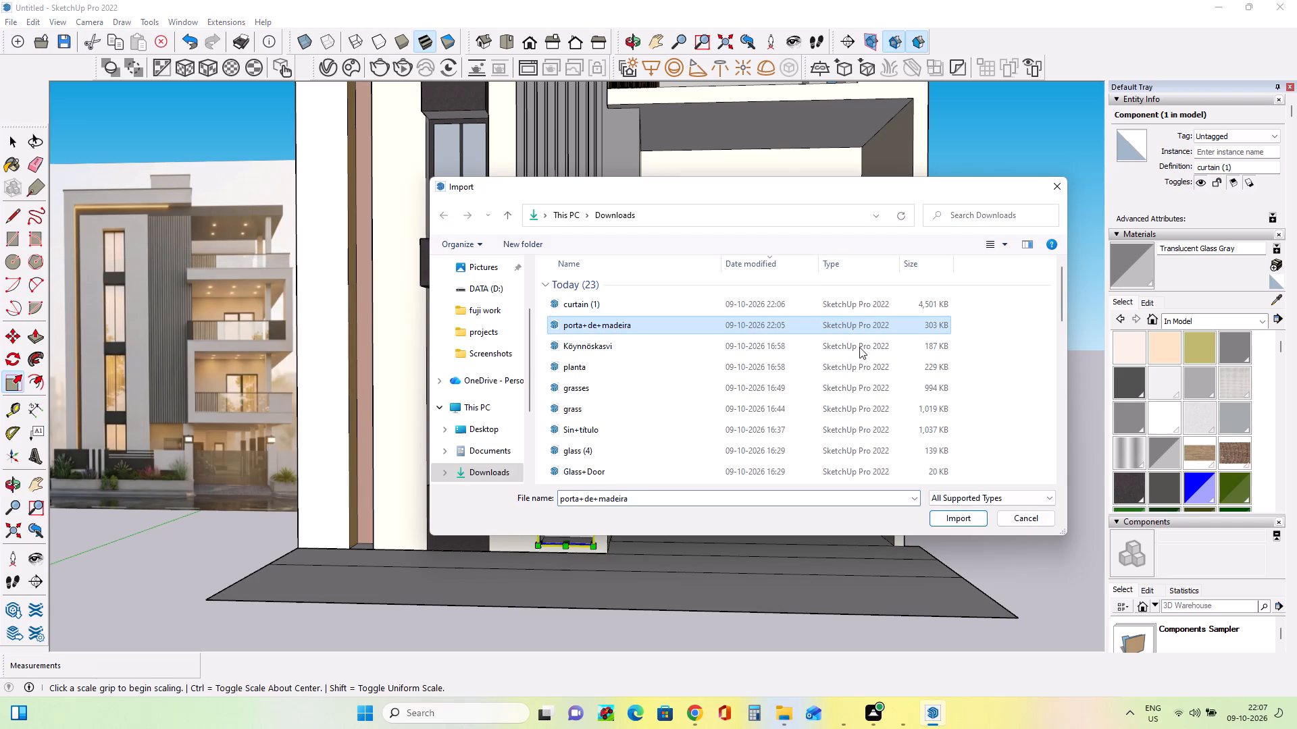
{"action": "left_click", "coordinate": [967, 524]}
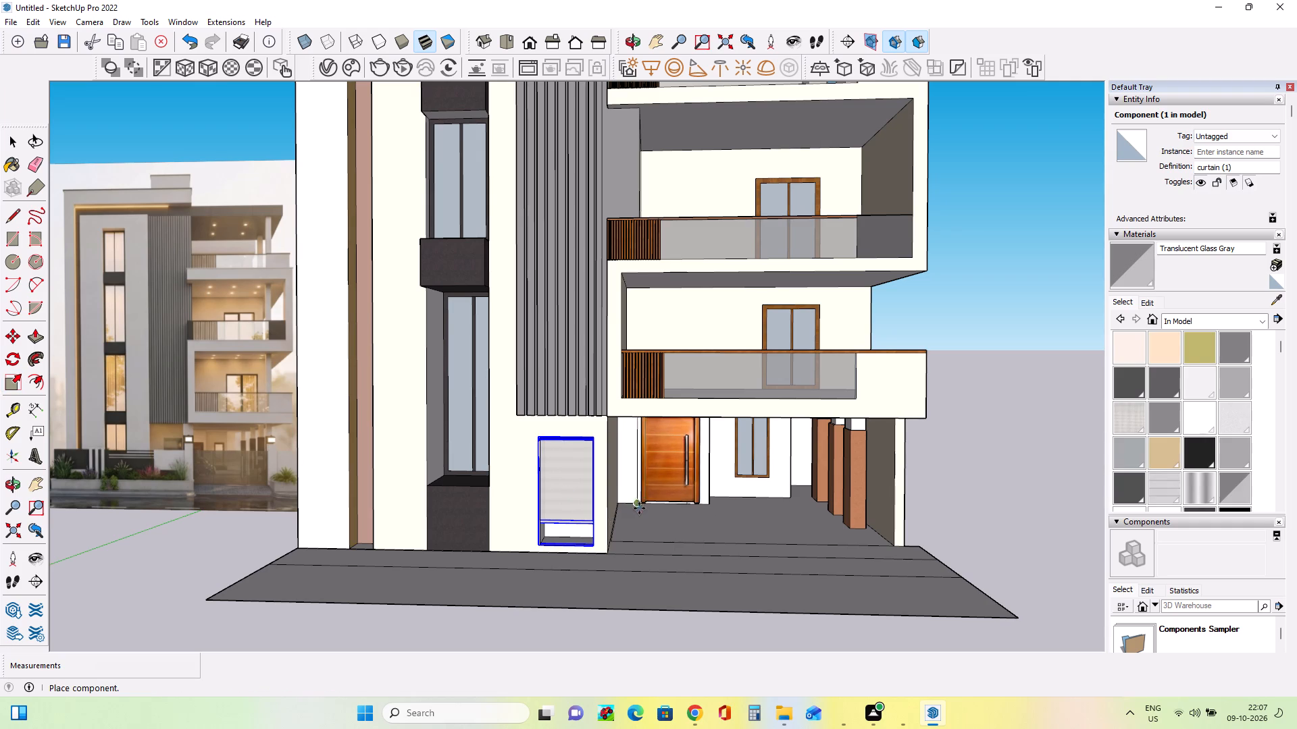
{"action": "left_click", "coordinate": [638, 507]}
Move the wooden door about 5 3/8" by its top corner to fit the doorway in the carport's rear wall.
{"action": "middle_click_drag", "start_coordinate": [752, 524], "coordinate": [691, 487]}
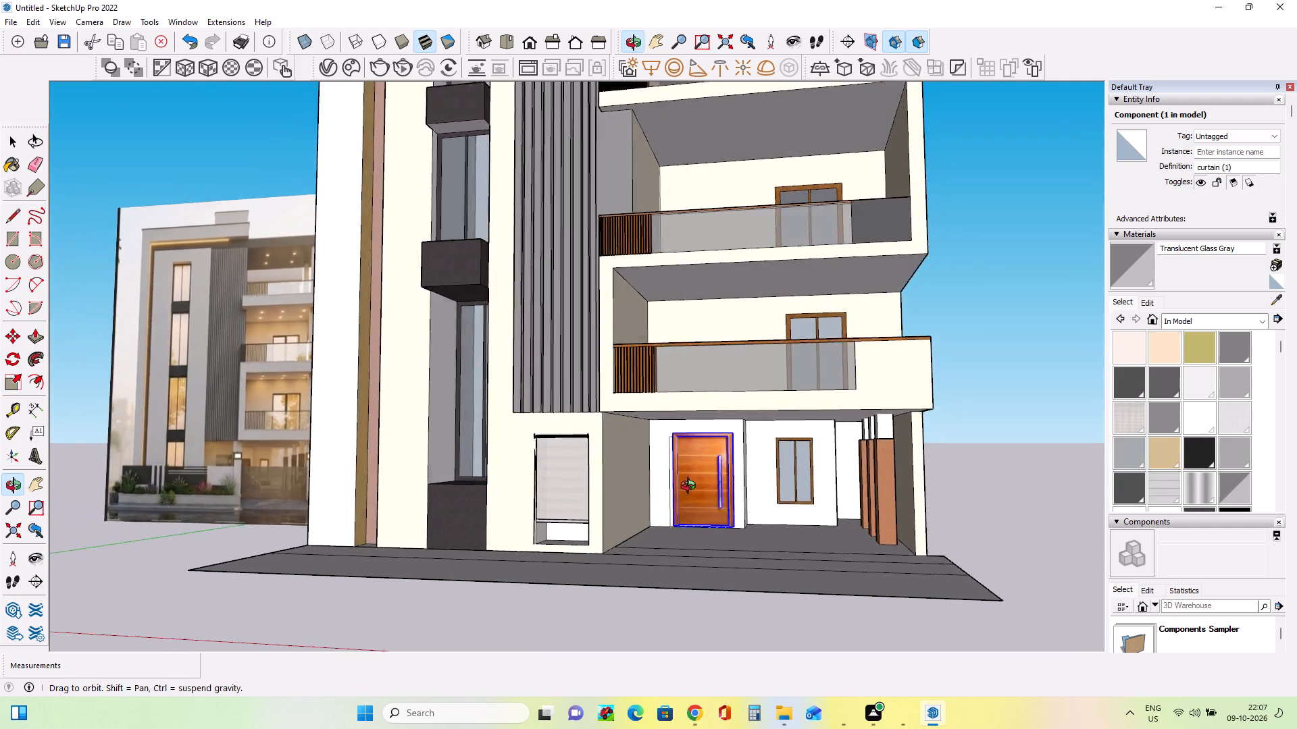
{"action": "middle_click_drag", "start_coordinate": [691, 487], "coordinate": [666, 487]}
{"action": "scroll", "coordinate": [738, 484], "scroll_direction": "up", "scroll_amount": 3}
{"action": "middle_click_drag", "start_coordinate": [758, 519], "coordinate": [825, 533]}
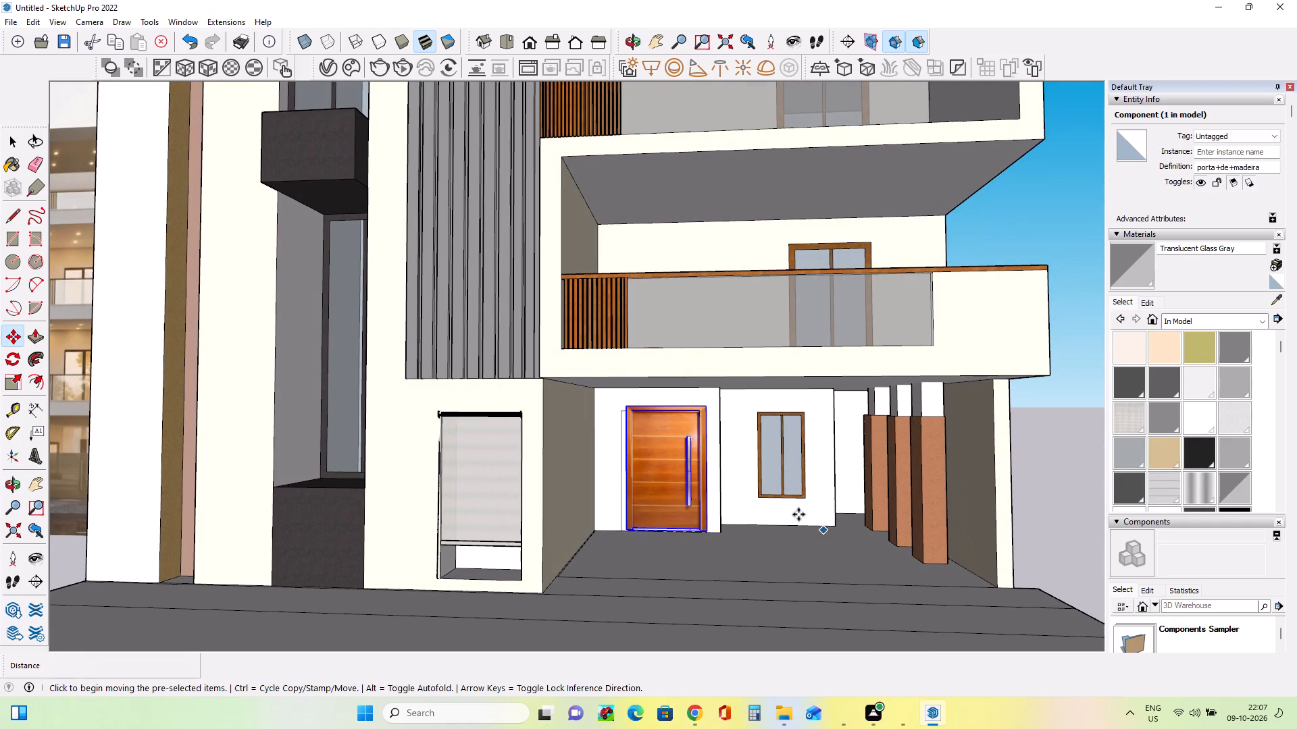
{"action": "left_click", "coordinate": [628, 408]}
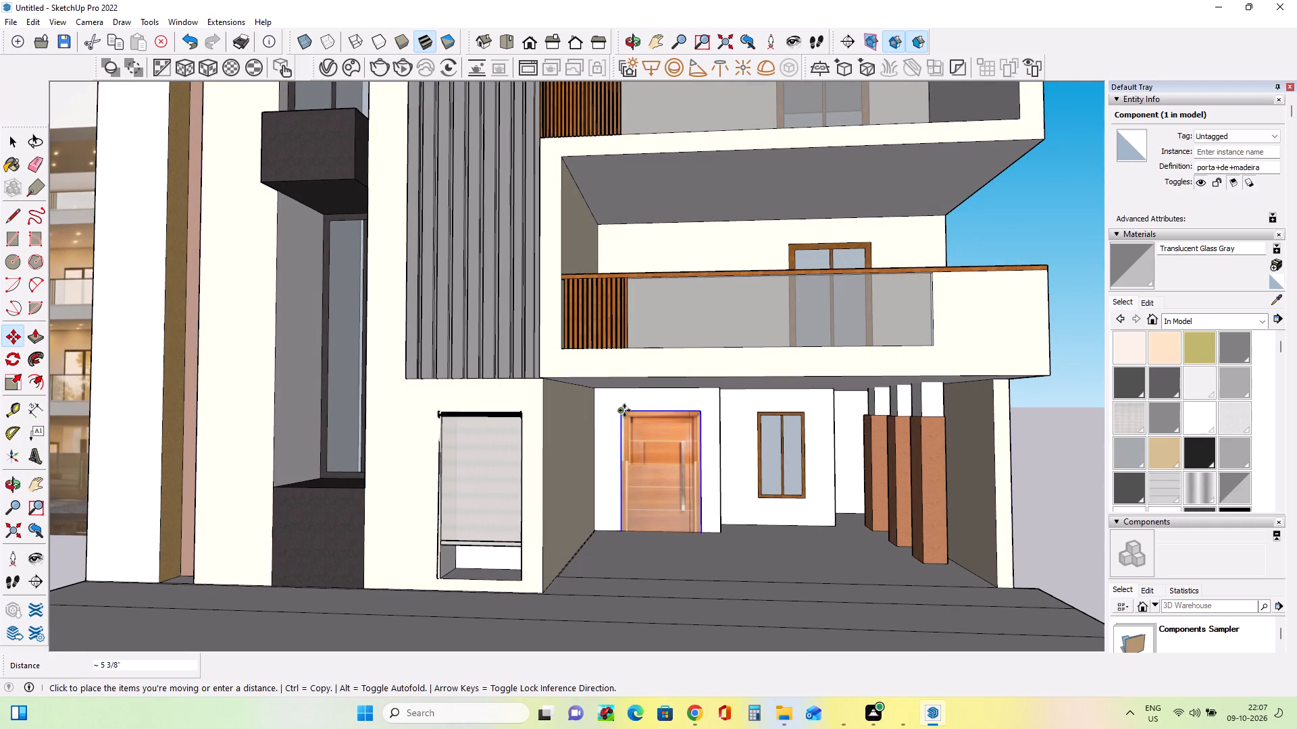
{"action": "left_click", "coordinate": [624, 410]}
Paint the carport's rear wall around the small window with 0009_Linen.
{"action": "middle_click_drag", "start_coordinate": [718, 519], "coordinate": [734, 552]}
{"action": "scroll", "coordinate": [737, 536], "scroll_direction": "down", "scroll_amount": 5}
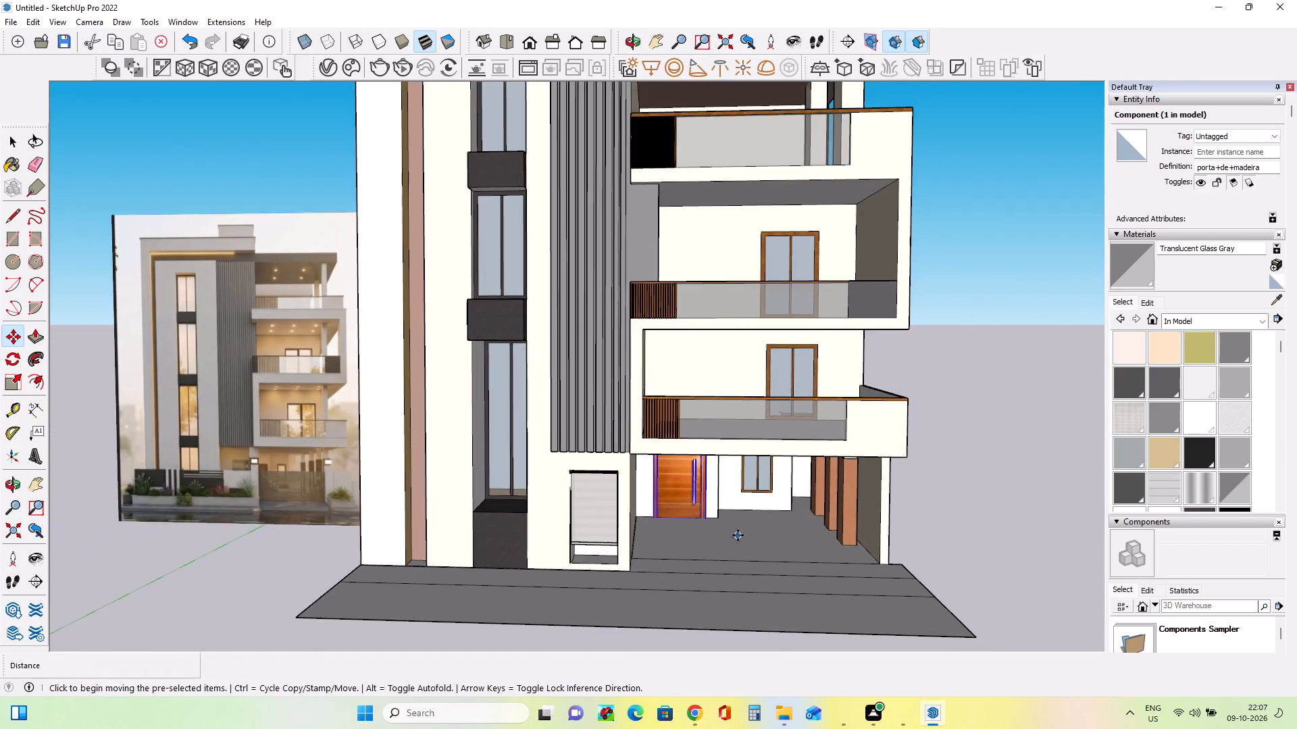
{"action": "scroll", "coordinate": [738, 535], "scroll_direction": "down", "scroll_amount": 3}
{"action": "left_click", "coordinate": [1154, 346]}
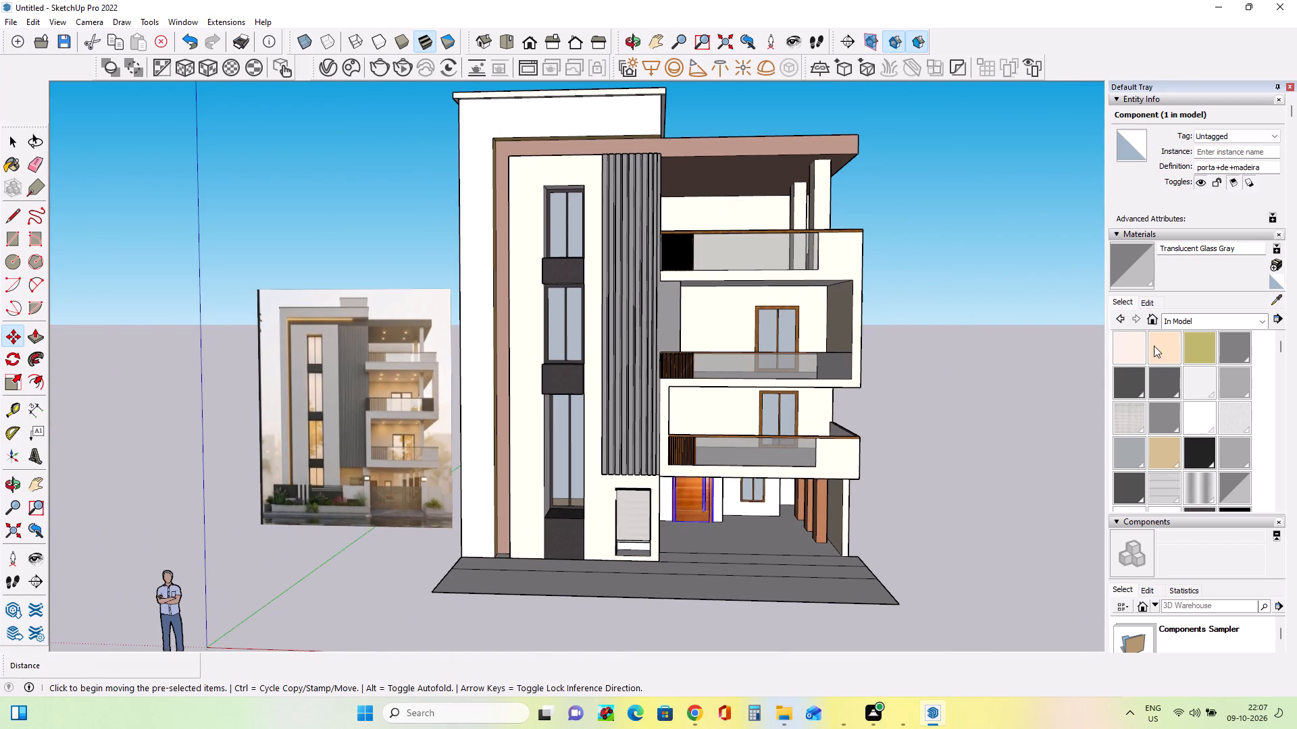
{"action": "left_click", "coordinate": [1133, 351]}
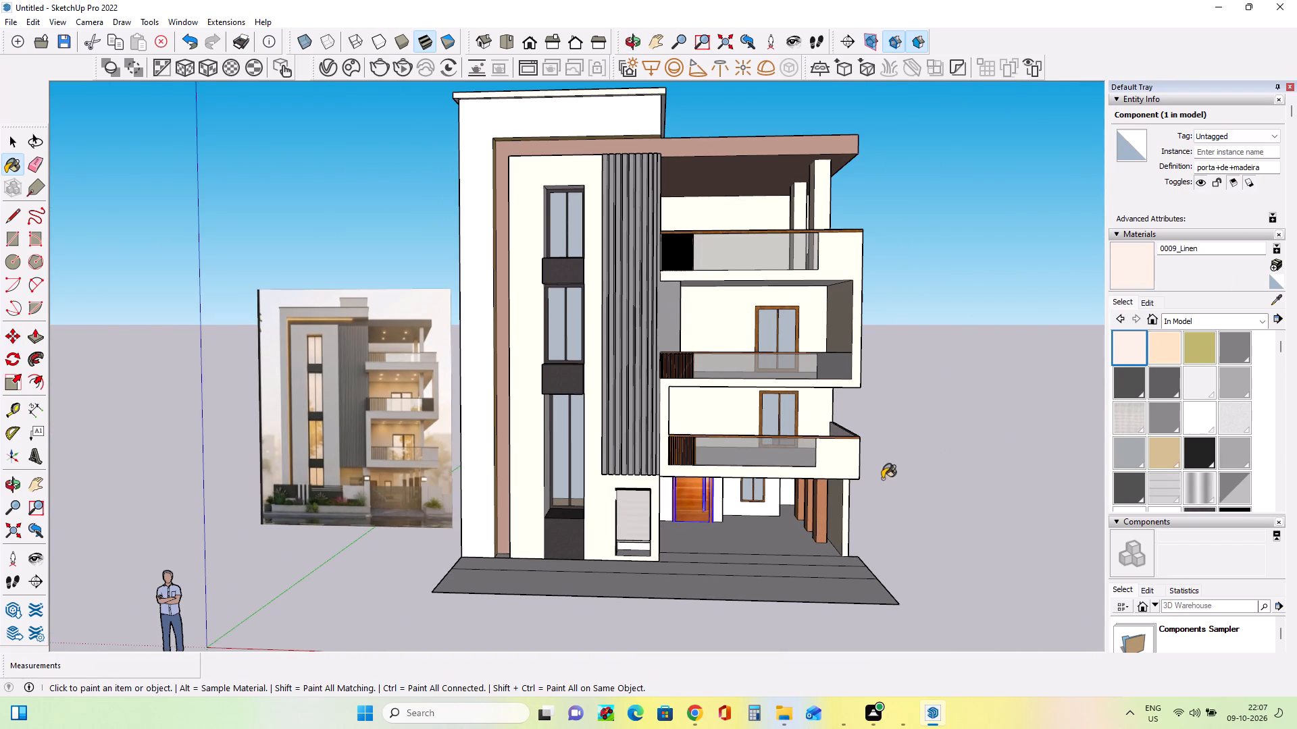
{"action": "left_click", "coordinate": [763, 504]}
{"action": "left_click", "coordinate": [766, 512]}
Paint the carport's rear walls around the window, beside the columns and around the door with 0012_Bisque.
{"action": "middle_click_drag", "start_coordinate": [825, 522], "coordinate": [811, 470]}
{"action": "scroll", "coordinate": [755, 509], "scroll_direction": "up", "scroll_amount": 2}
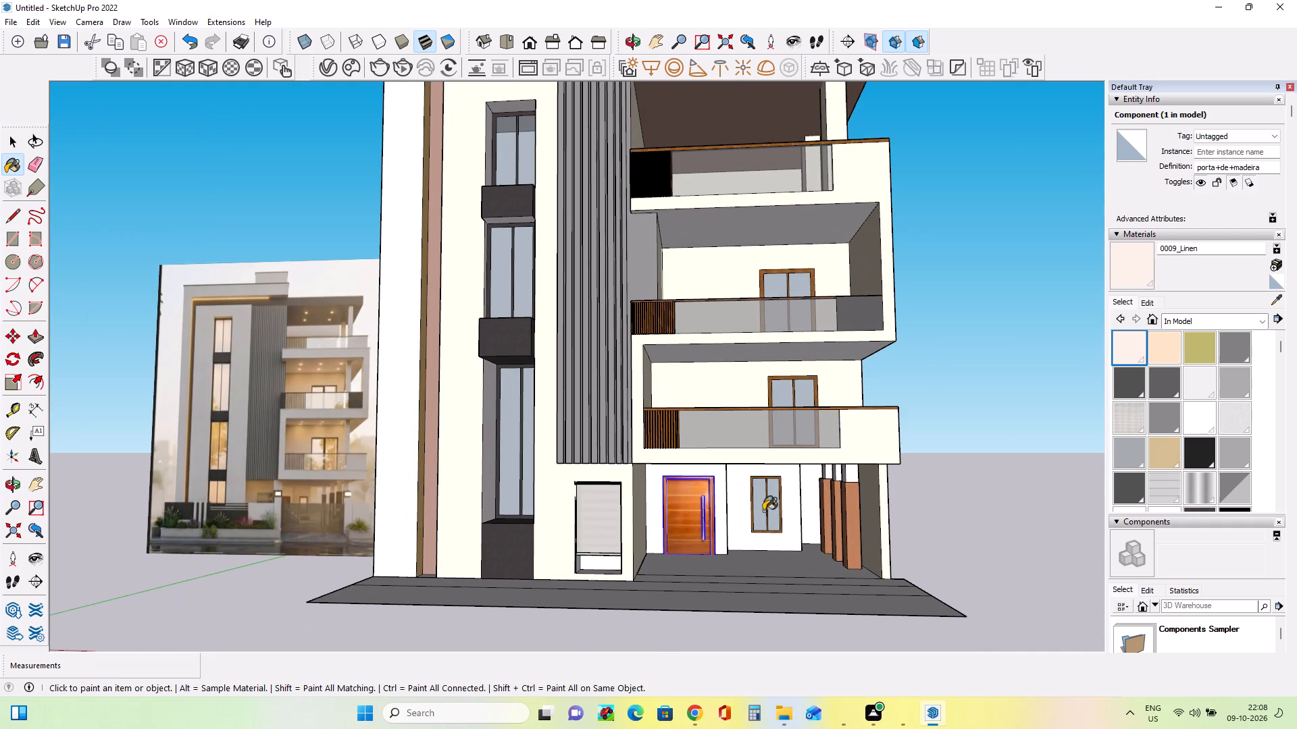
{"action": "left_click", "coordinate": [1156, 343]}
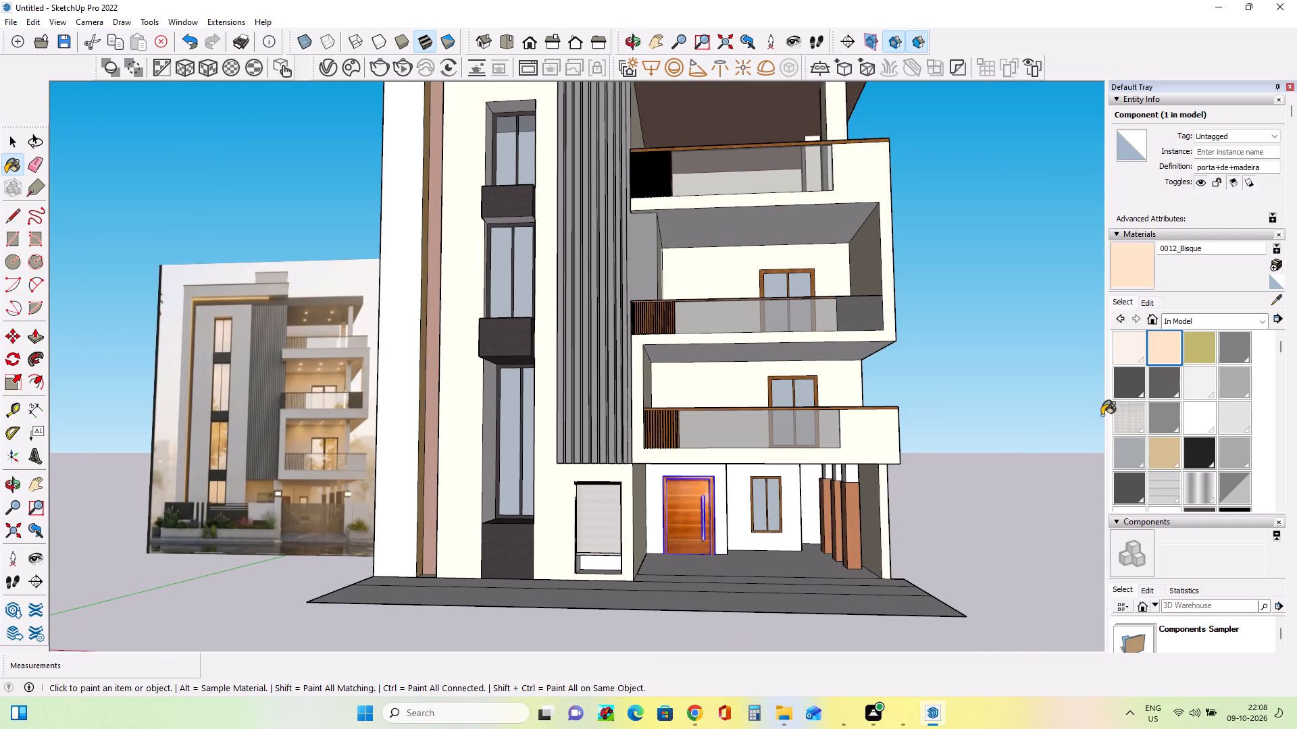
{"action": "left_click", "coordinate": [796, 502]}
{"action": "left_click", "coordinate": [806, 505]}
{"action": "left_click", "coordinate": [653, 493]}
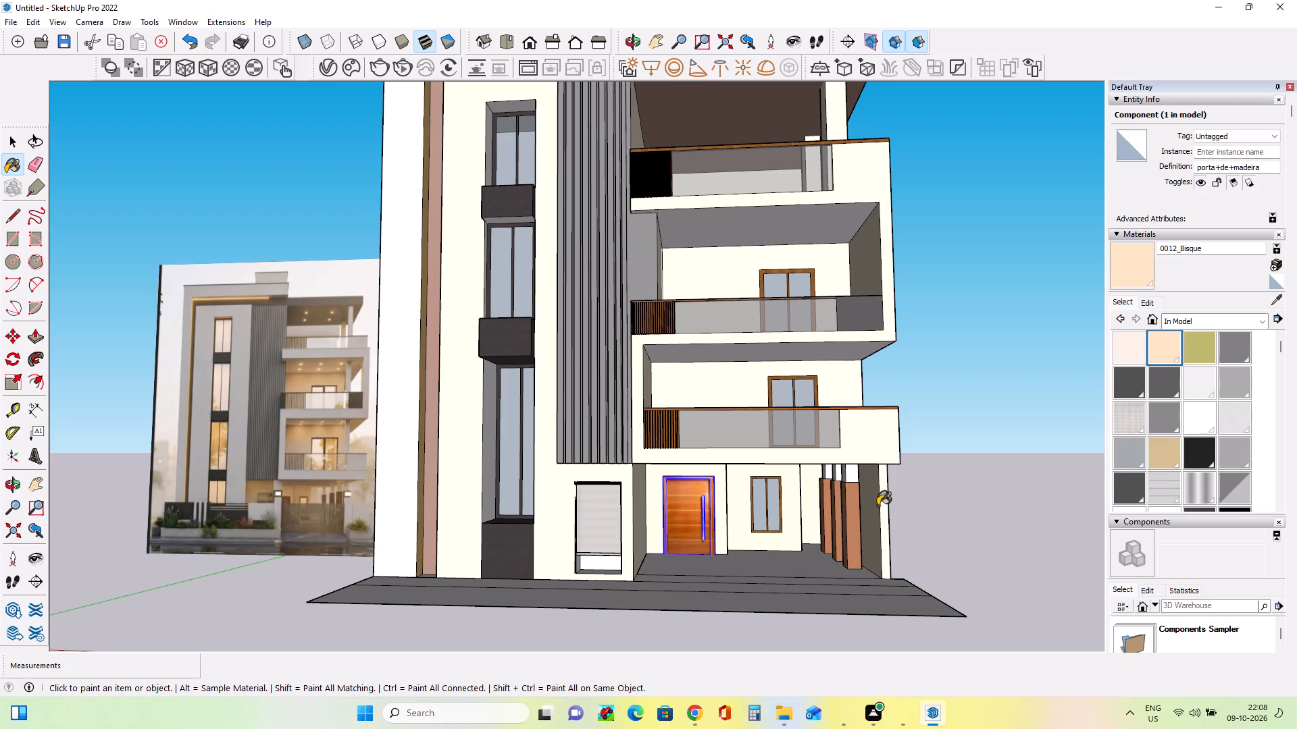
Paint the unpainted upper parts of the carport columns above their brown cladding with 0012_Bisque.
{"action": "scroll", "coordinate": [855, 480], "scroll_direction": "up", "scroll_amount": 3}
{"action": "left_click", "coordinate": [855, 480]}
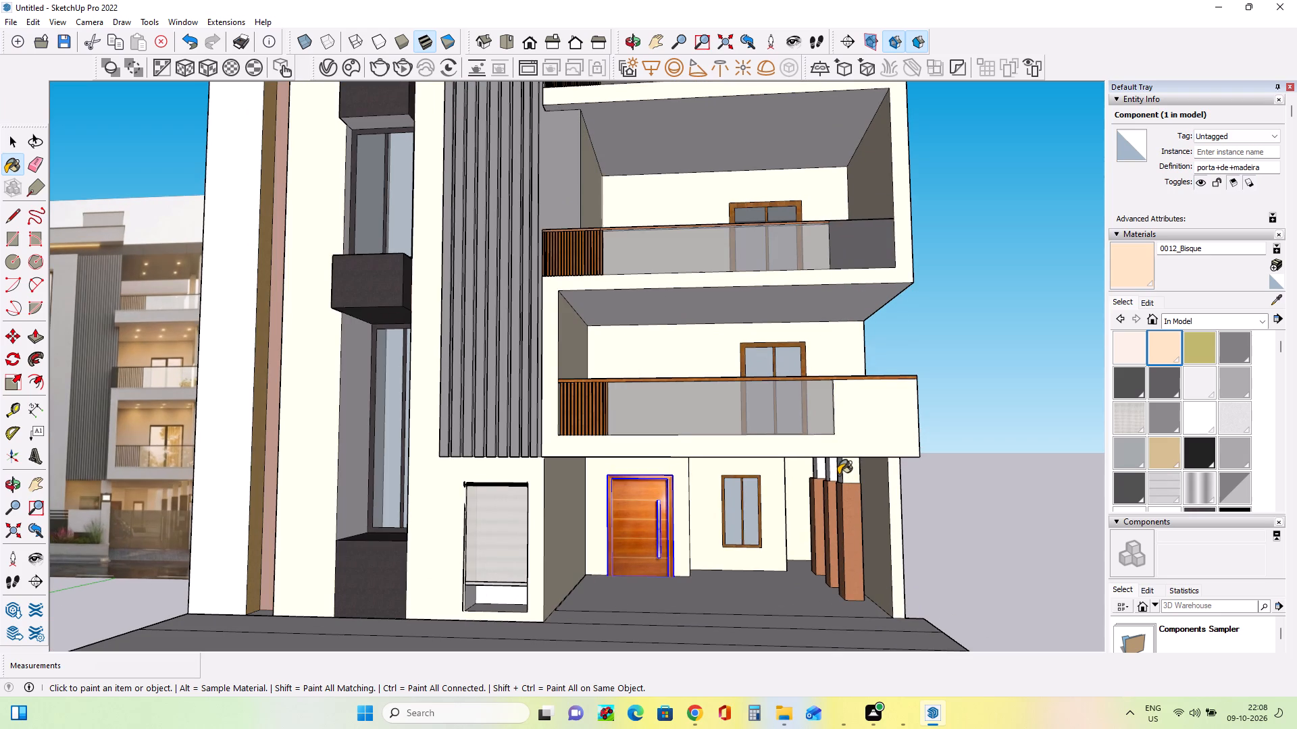
{"action": "left_click", "coordinate": [839, 475]}
{"action": "left_click", "coordinate": [831, 475]}
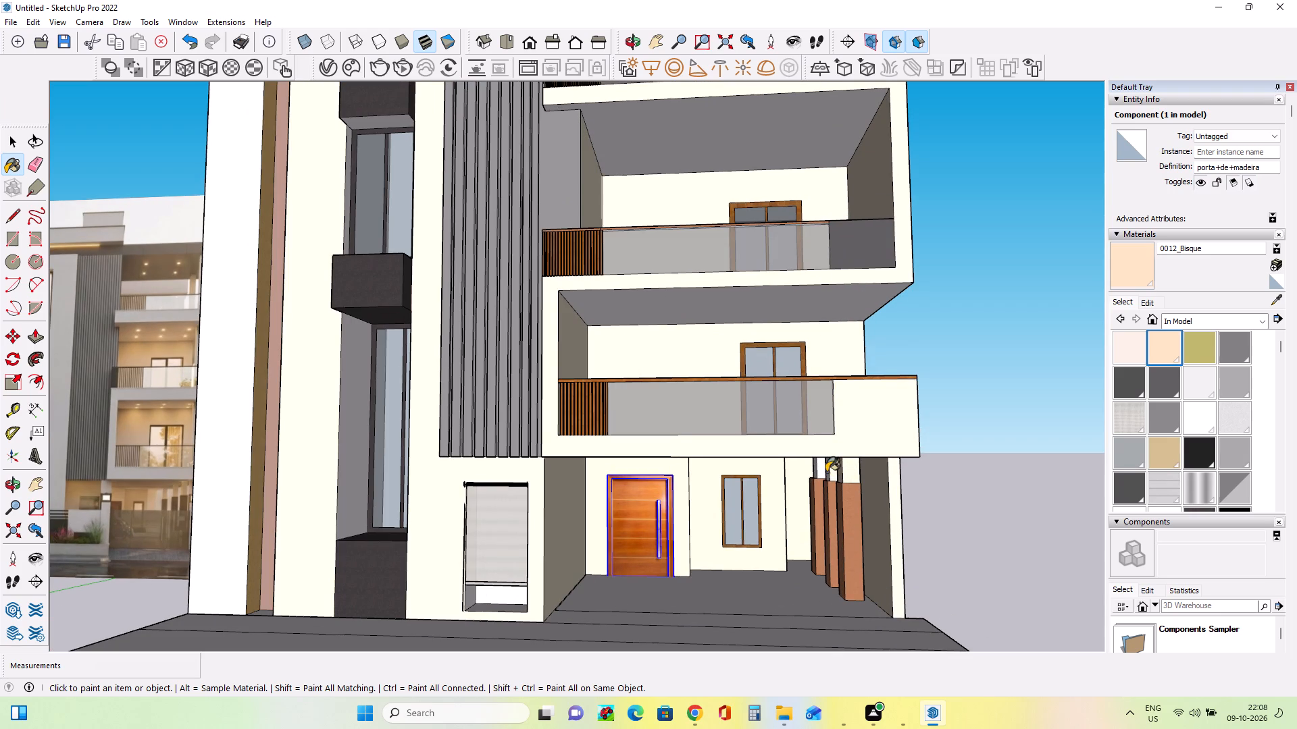
{"action": "left_click", "coordinate": [826, 472]}
{"action": "left_click", "coordinate": [815, 472]}
{"action": "left_click", "coordinate": [817, 477]}
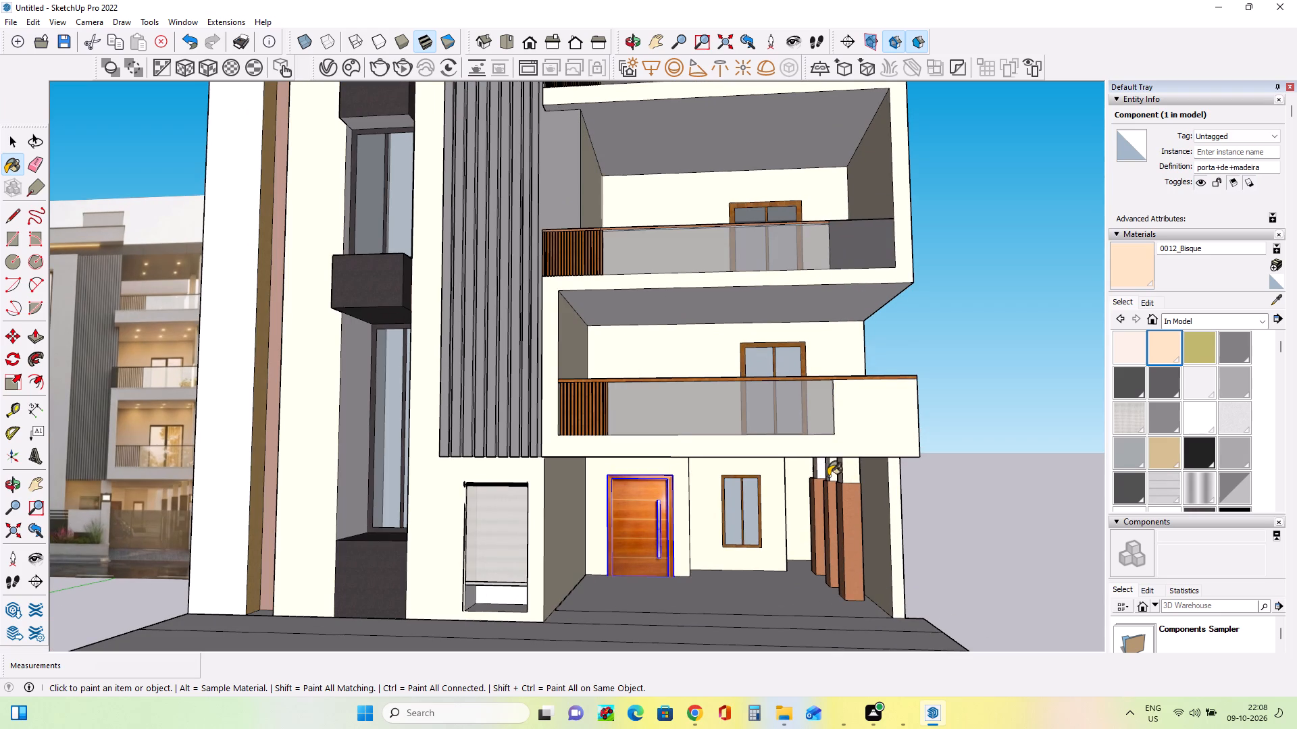
{"action": "left_click", "coordinate": [821, 471]}
Paint the tall tower's front wall below the roof cap with 0012_Bisque.
{"action": "scroll", "coordinate": [870, 495], "scroll_direction": "down", "scroll_amount": 8}
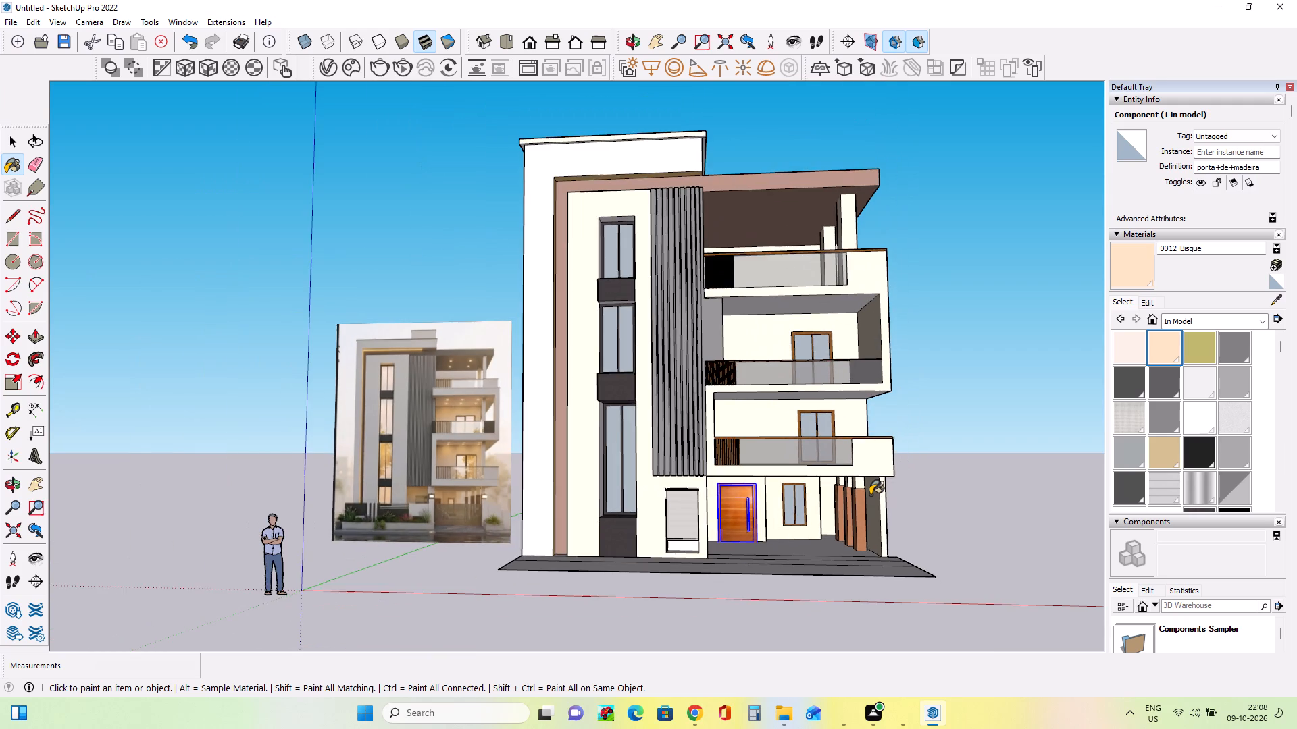
{"action": "scroll", "coordinate": [870, 495], "scroll_direction": "down", "scroll_amount": 2}
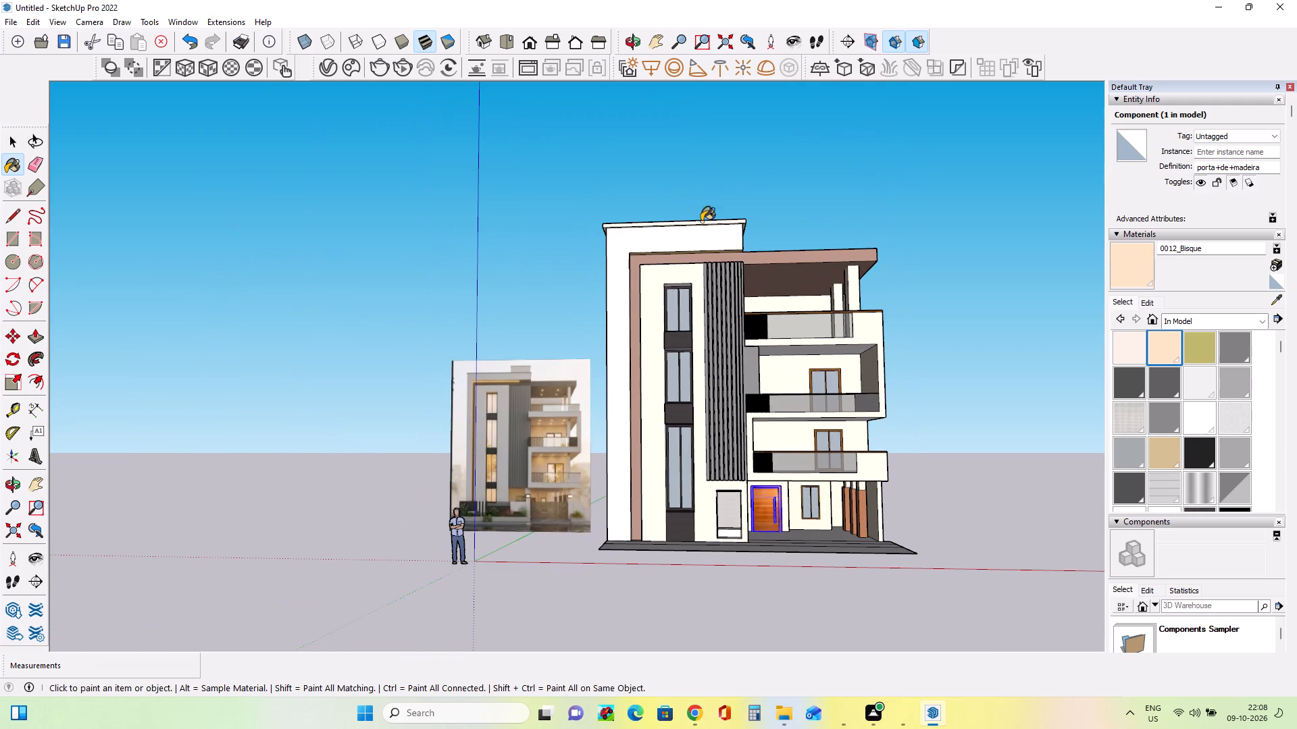
{"action": "left_click", "coordinate": [711, 238]}
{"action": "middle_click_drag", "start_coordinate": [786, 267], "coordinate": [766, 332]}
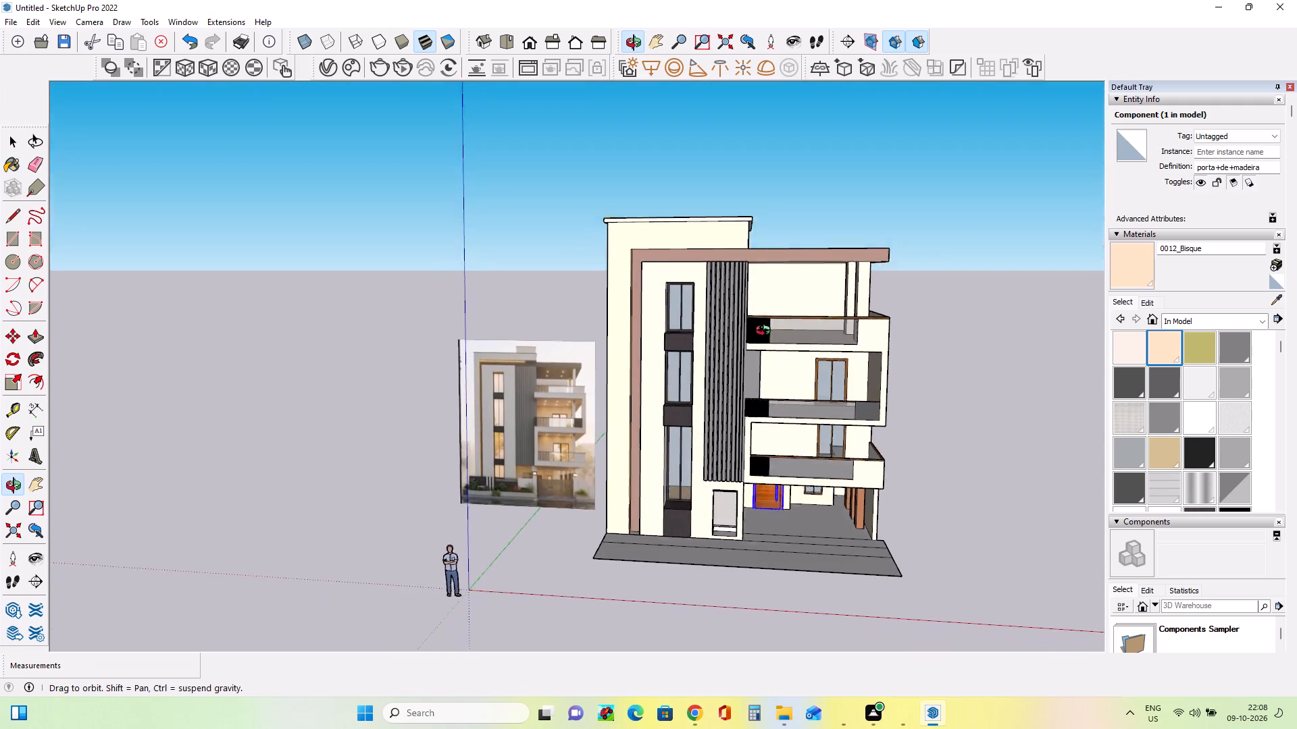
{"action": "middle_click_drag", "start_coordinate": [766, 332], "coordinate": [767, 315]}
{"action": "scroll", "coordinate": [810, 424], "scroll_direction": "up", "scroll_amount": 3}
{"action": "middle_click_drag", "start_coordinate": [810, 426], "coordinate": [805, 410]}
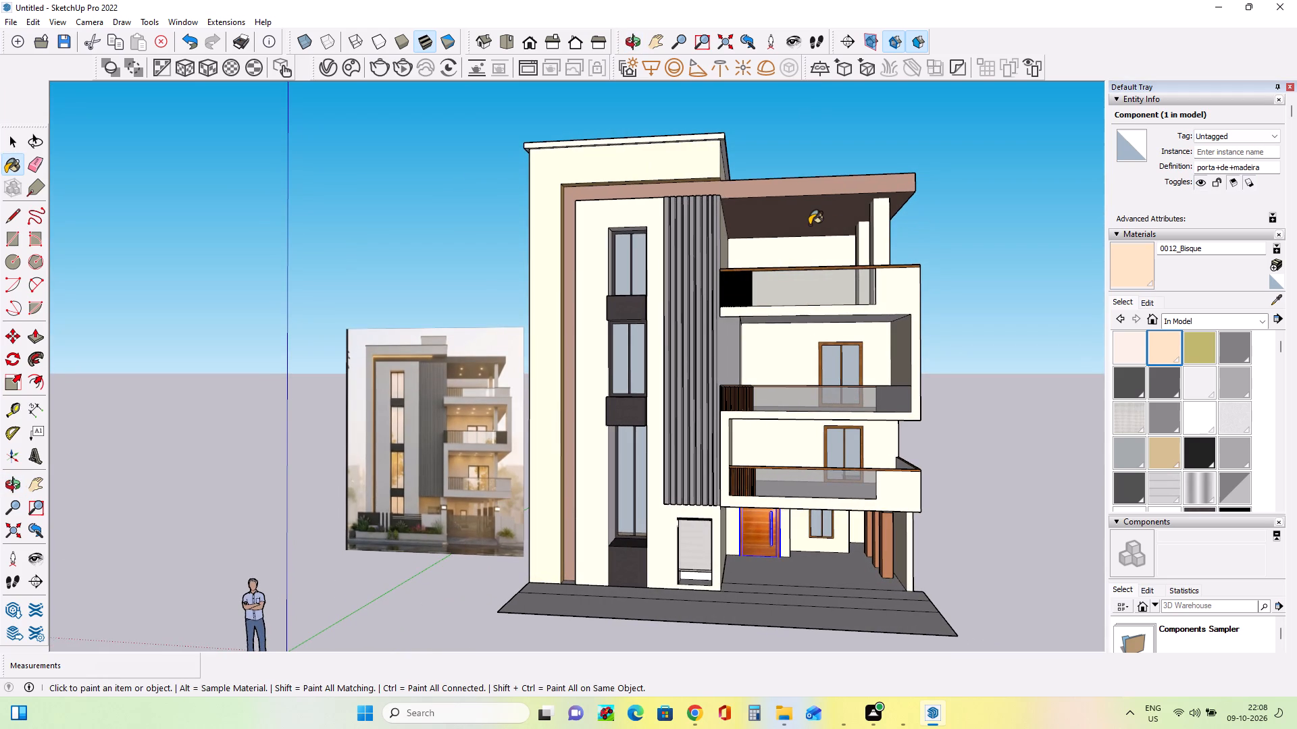
Paint the grey side wall of the middle balcony, beside the vertical louvres, with 0012_Bisque.
{"action": "scroll", "coordinate": [729, 383], "scroll_direction": "up", "scroll_amount": 1}
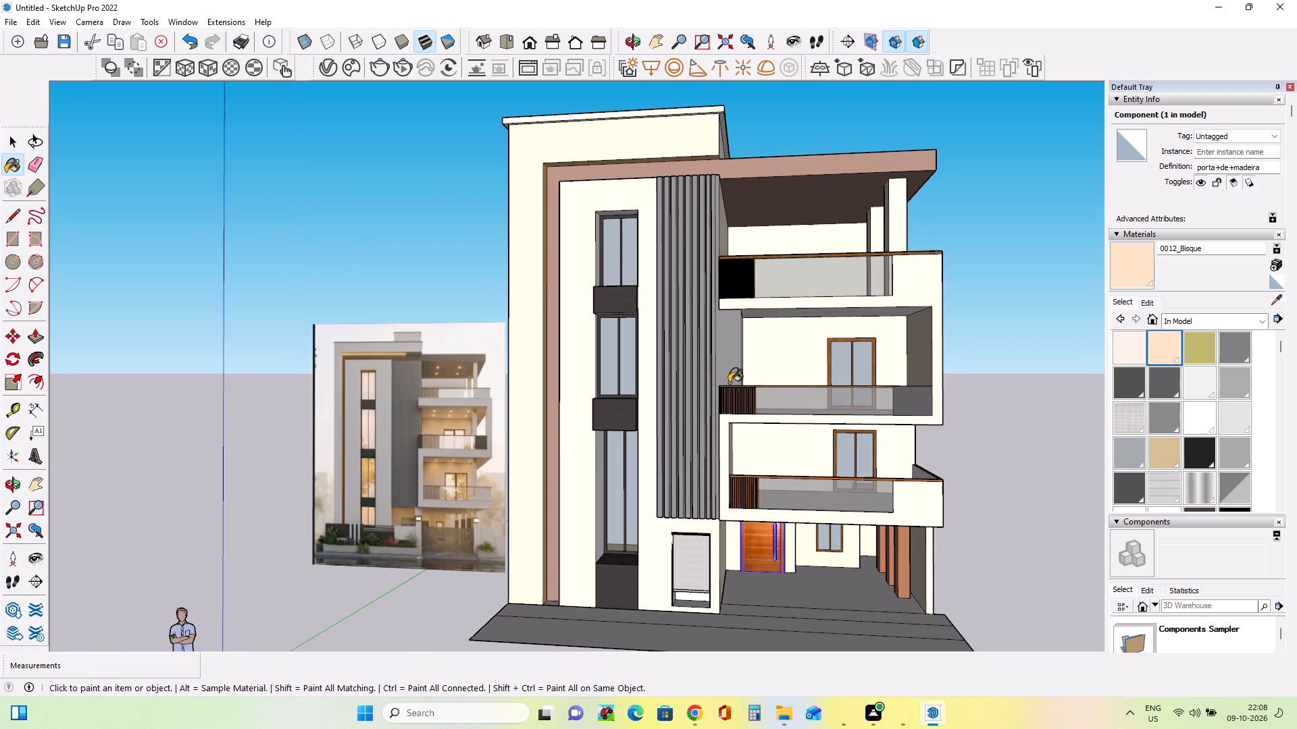
{"action": "middle_click_drag", "start_coordinate": [729, 383], "coordinate": [736, 393]}
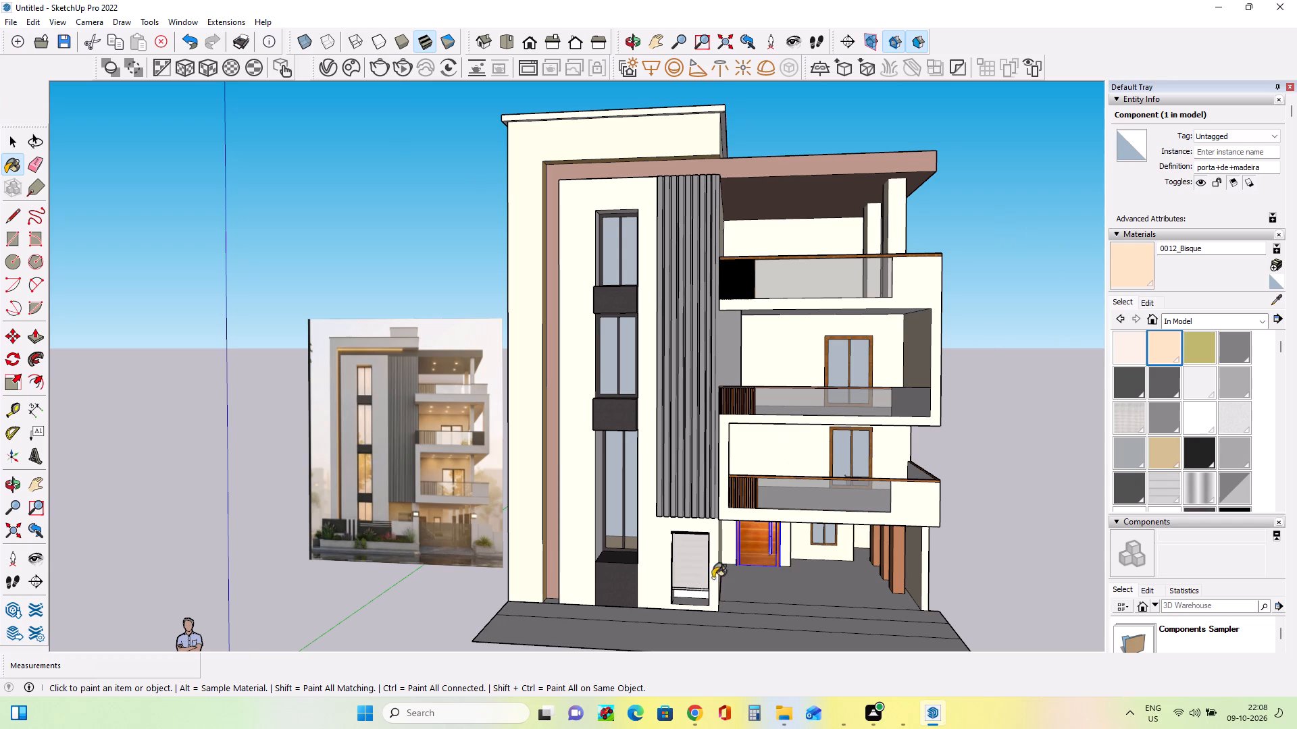
{"action": "scroll", "coordinate": [667, 599], "scroll_direction": "up", "scroll_amount": 3}
{"action": "middle_click_drag", "start_coordinate": [685, 583], "coordinate": [786, 531]}
{"action": "middle_click_drag", "start_coordinate": [684, 578], "coordinate": [659, 578]}
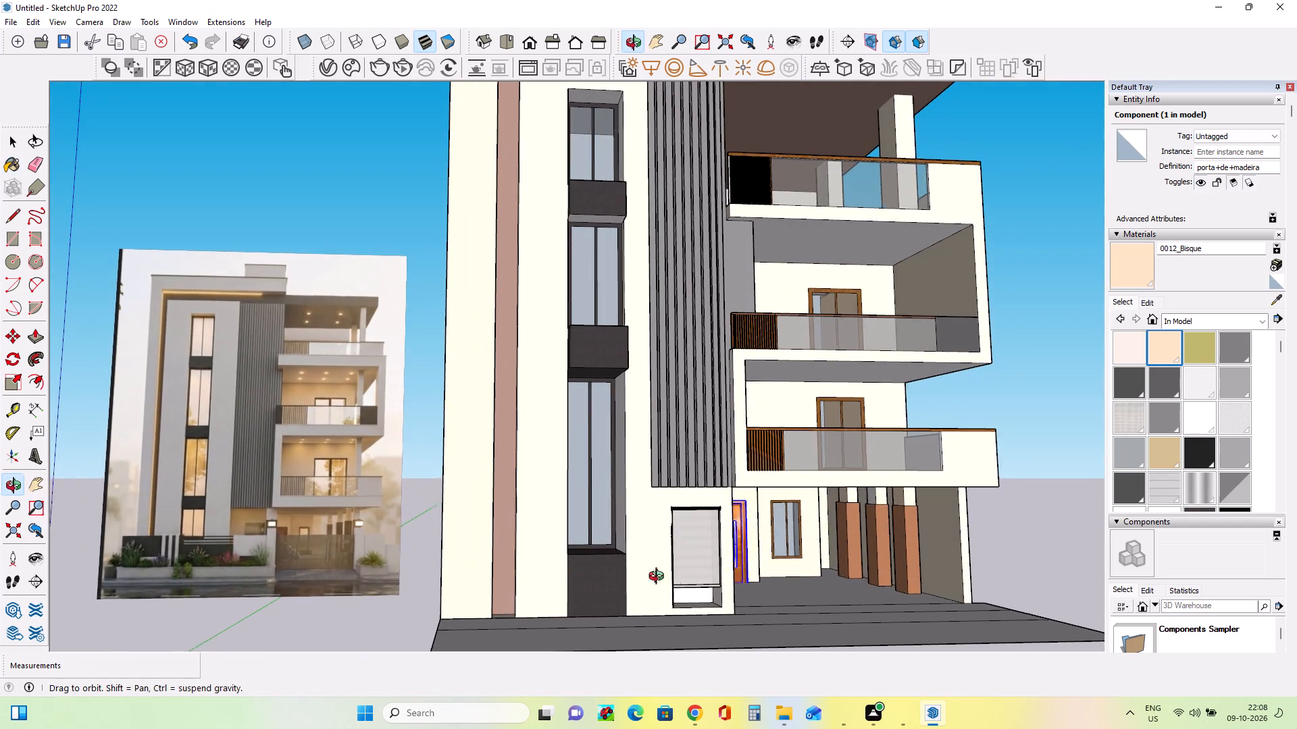
{"action": "middle_click_drag", "start_coordinate": [659, 578], "coordinate": [594, 588]}
{"action": "middle_click_drag", "start_coordinate": [696, 545], "coordinate": [646, 569]}
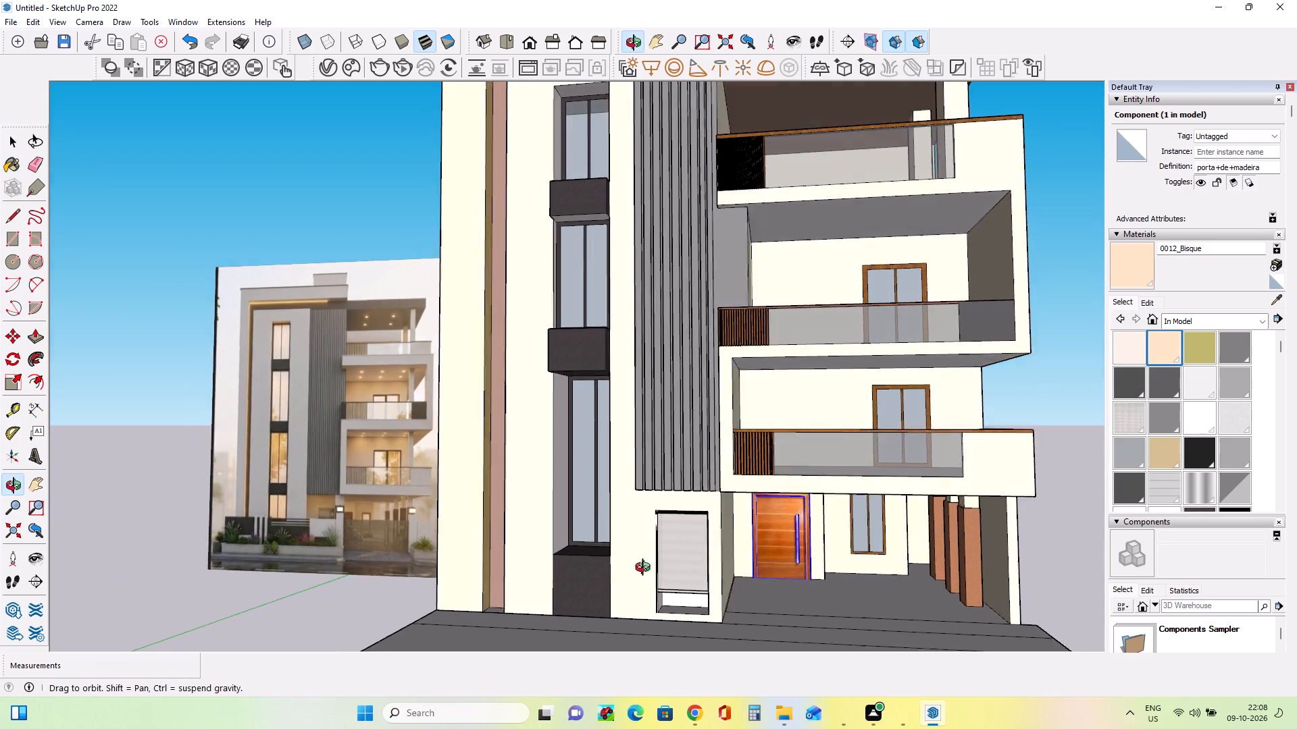
{"action": "middle_click_drag", "start_coordinate": [646, 569], "coordinate": [715, 564]}
{"action": "scroll", "coordinate": [751, 544], "scroll_direction": "down", "scroll_amount": 2}
{"action": "middle_click_drag", "start_coordinate": [817, 570], "coordinate": [769, 614]}
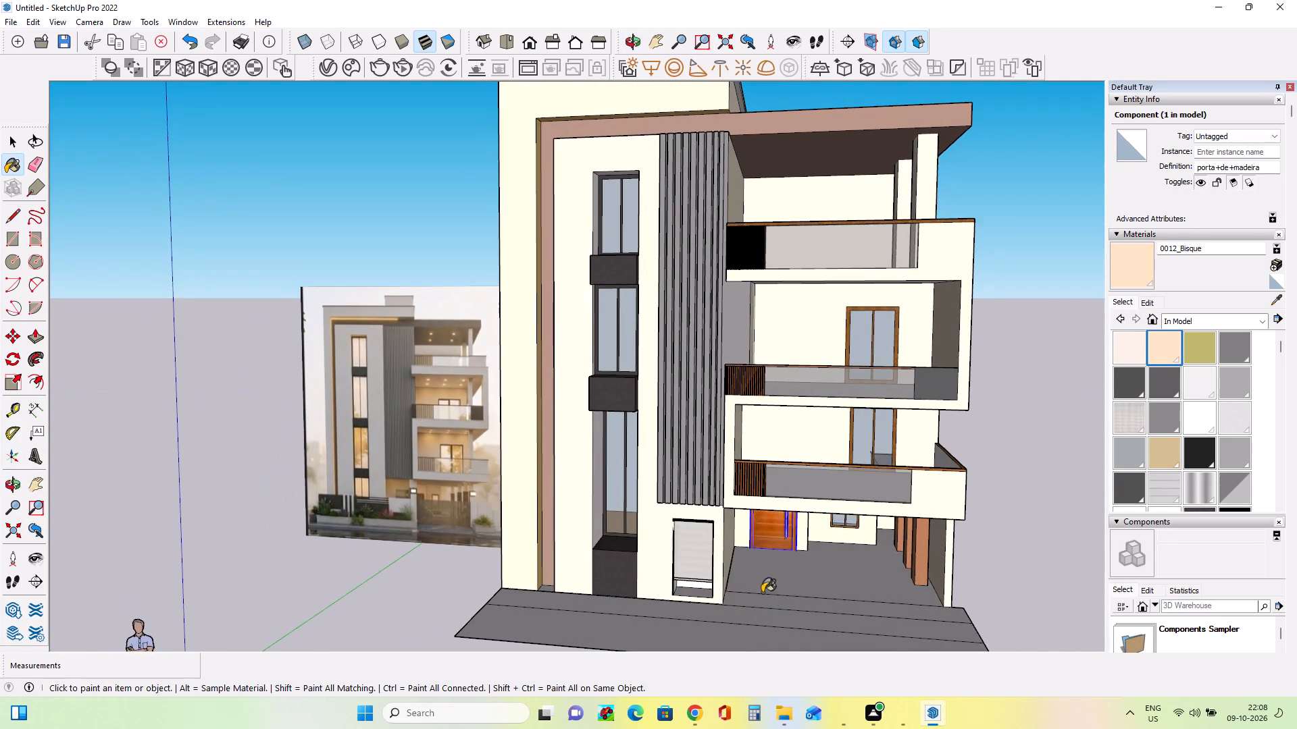
{"action": "middle_click_drag", "start_coordinate": [753, 467], "coordinate": [804, 512]}
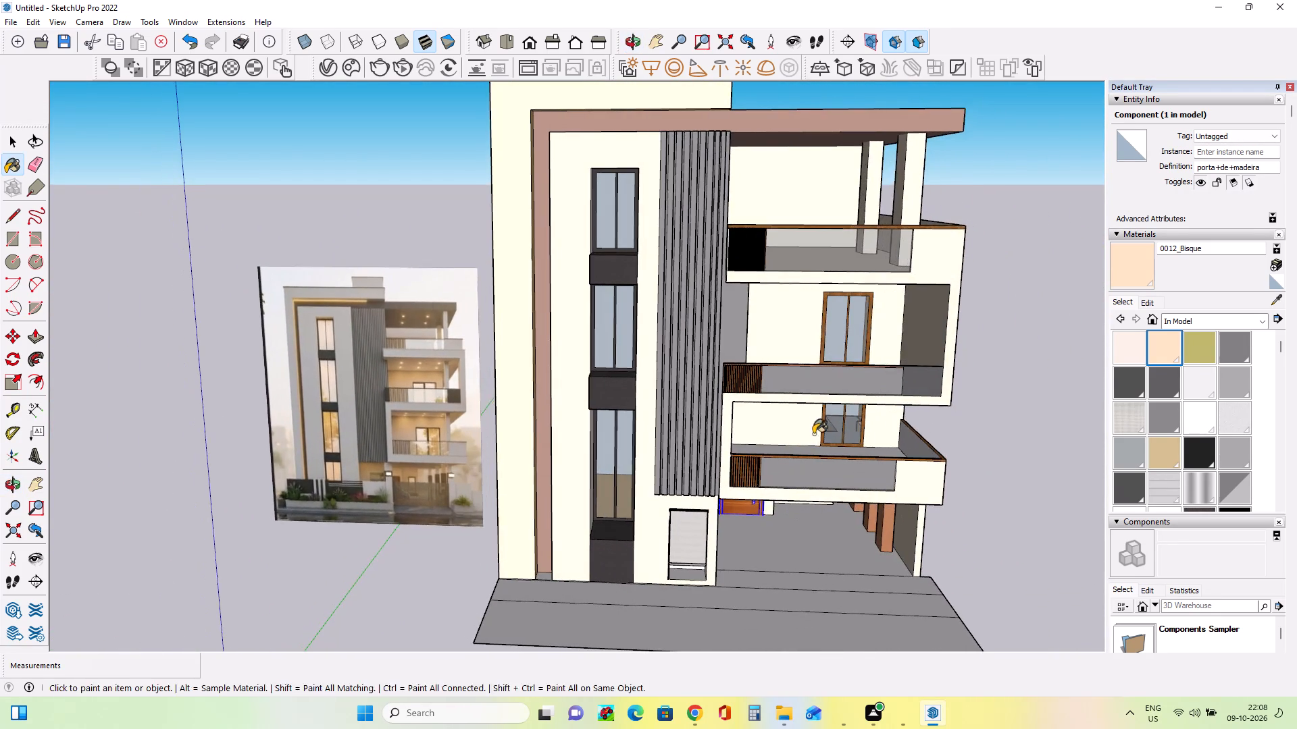
{"action": "middle_click_drag", "start_coordinate": [813, 427], "coordinate": [574, 413]}
{"action": "middle_click_drag", "start_coordinate": [732, 373], "coordinate": [586, 428]}
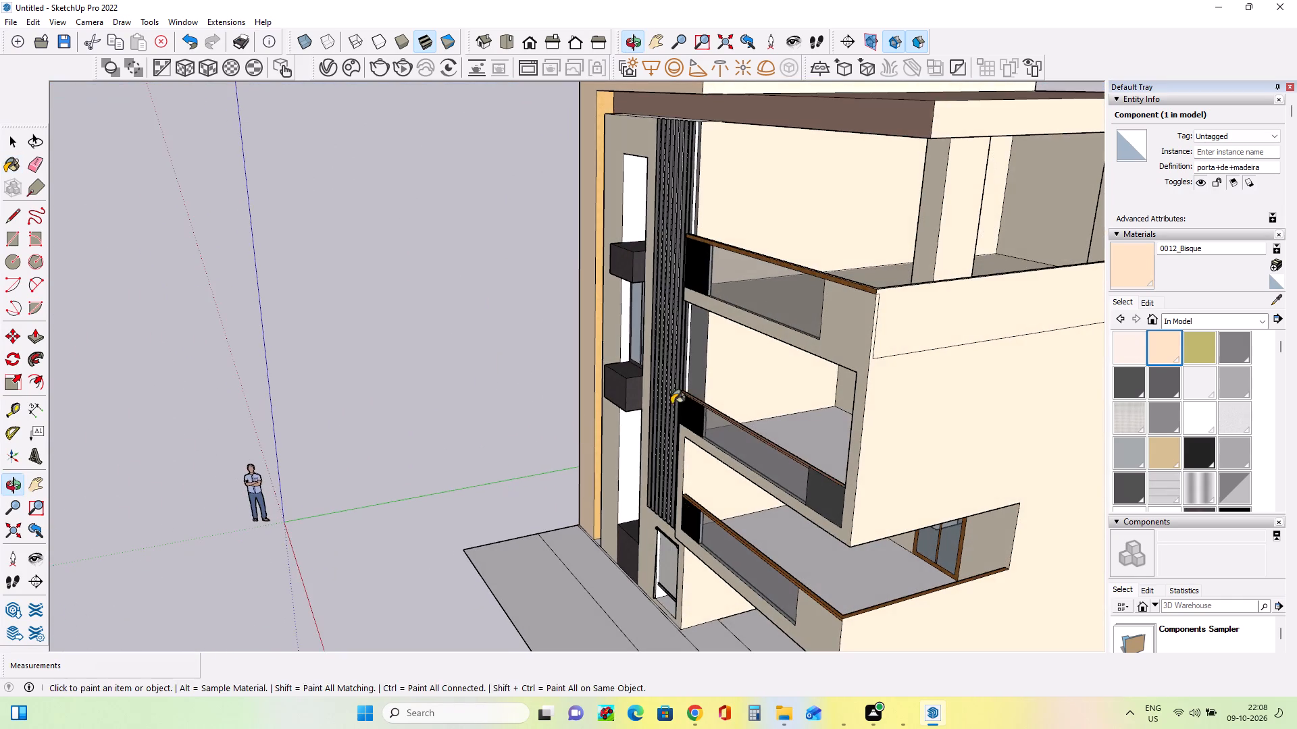
{"action": "middle_click_drag", "start_coordinate": [705, 392], "coordinate": [905, 325]}
{"action": "left_click", "coordinate": [678, 348]}
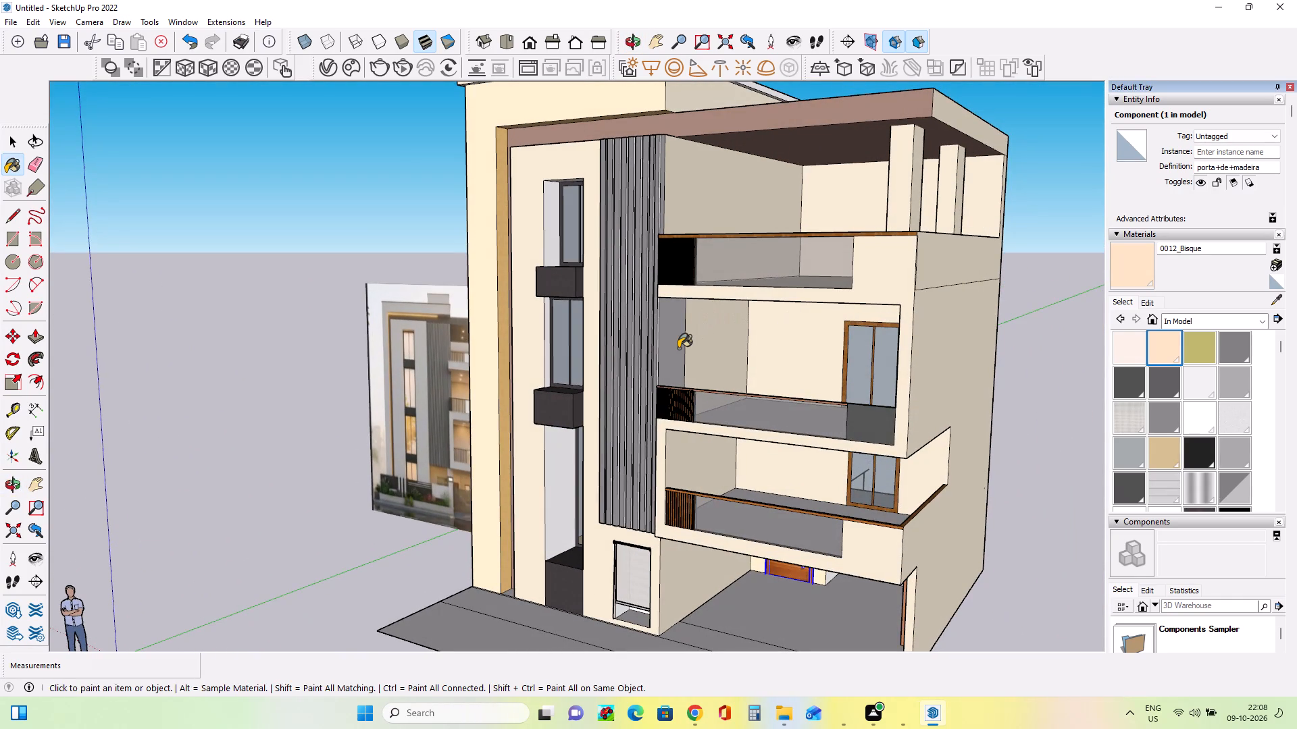
Push the projecting side wall of the middle balcony back about 1' 11" toward the louvres with Push/Pull.
{"action": "middle_click_drag", "start_coordinate": [700, 362], "coordinate": [744, 450]}
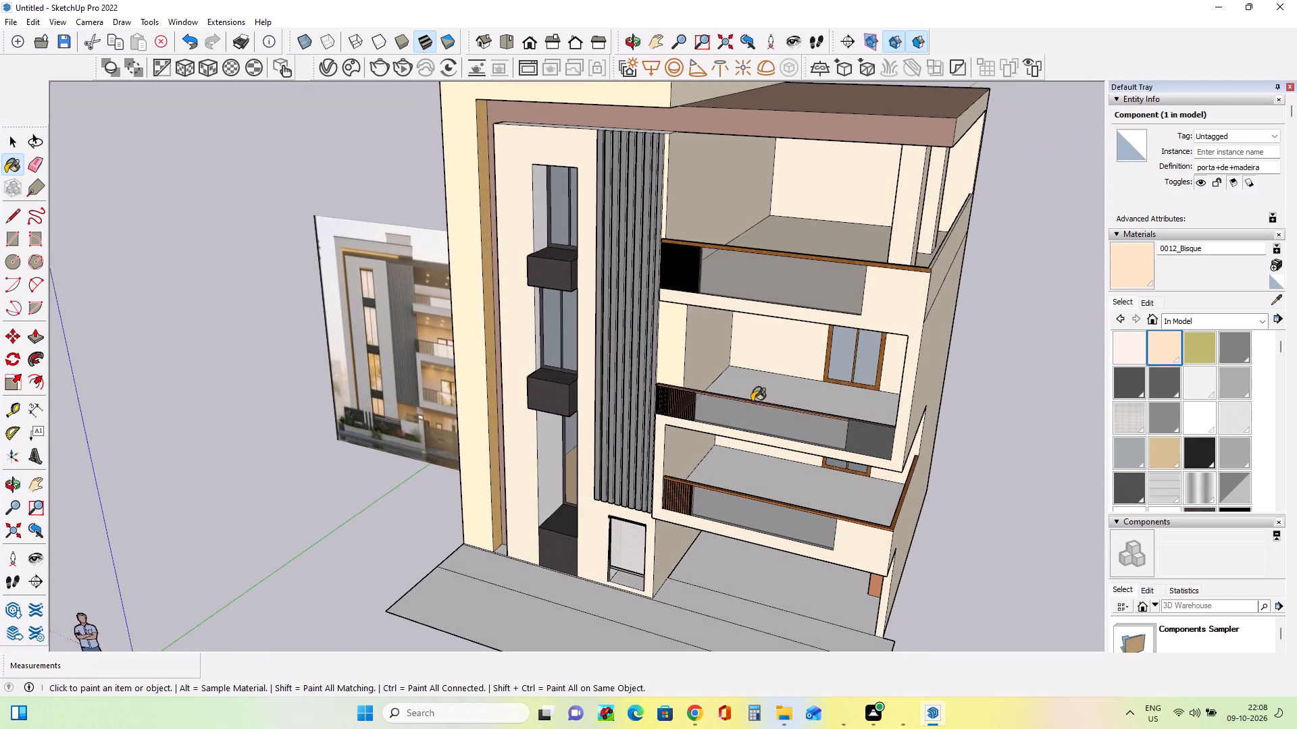
{"action": "middle_click_drag", "start_coordinate": [753, 394], "coordinate": [757, 372]}
{"action": "left_click", "coordinate": [28, 346]}
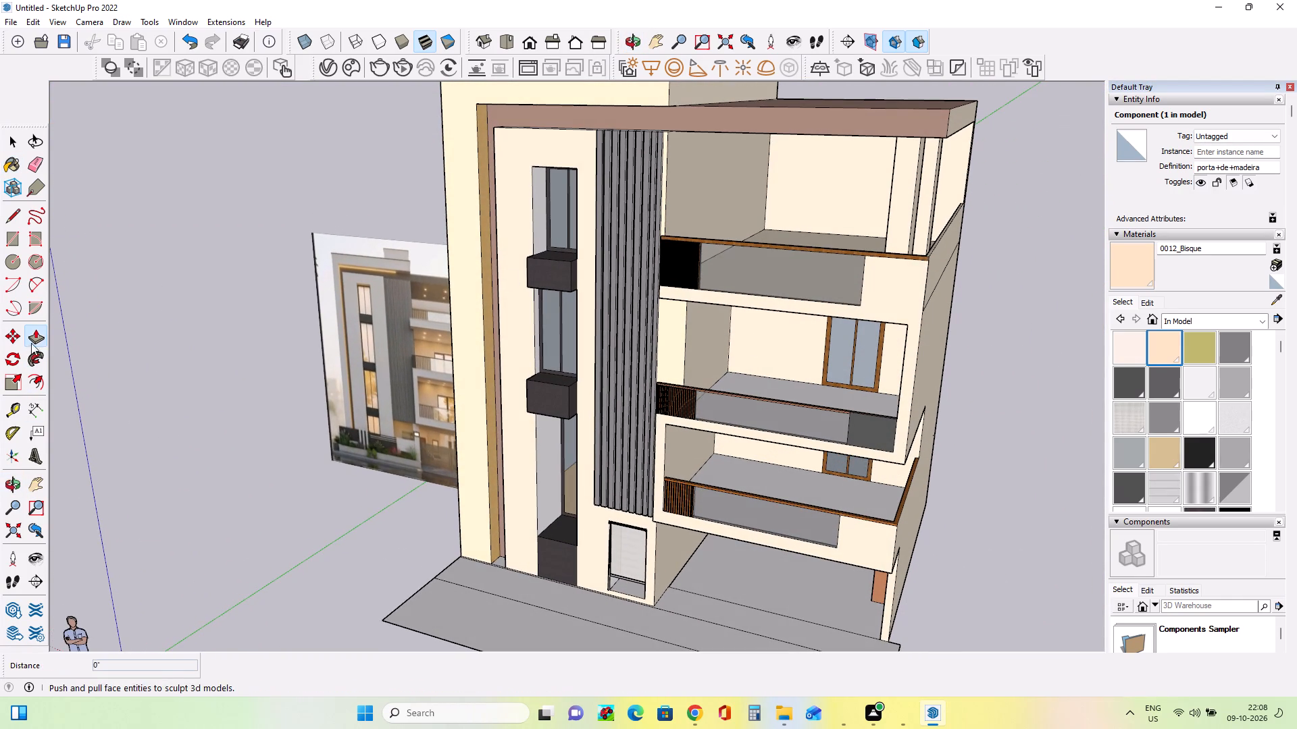
{"action": "left_click", "coordinate": [702, 359]}
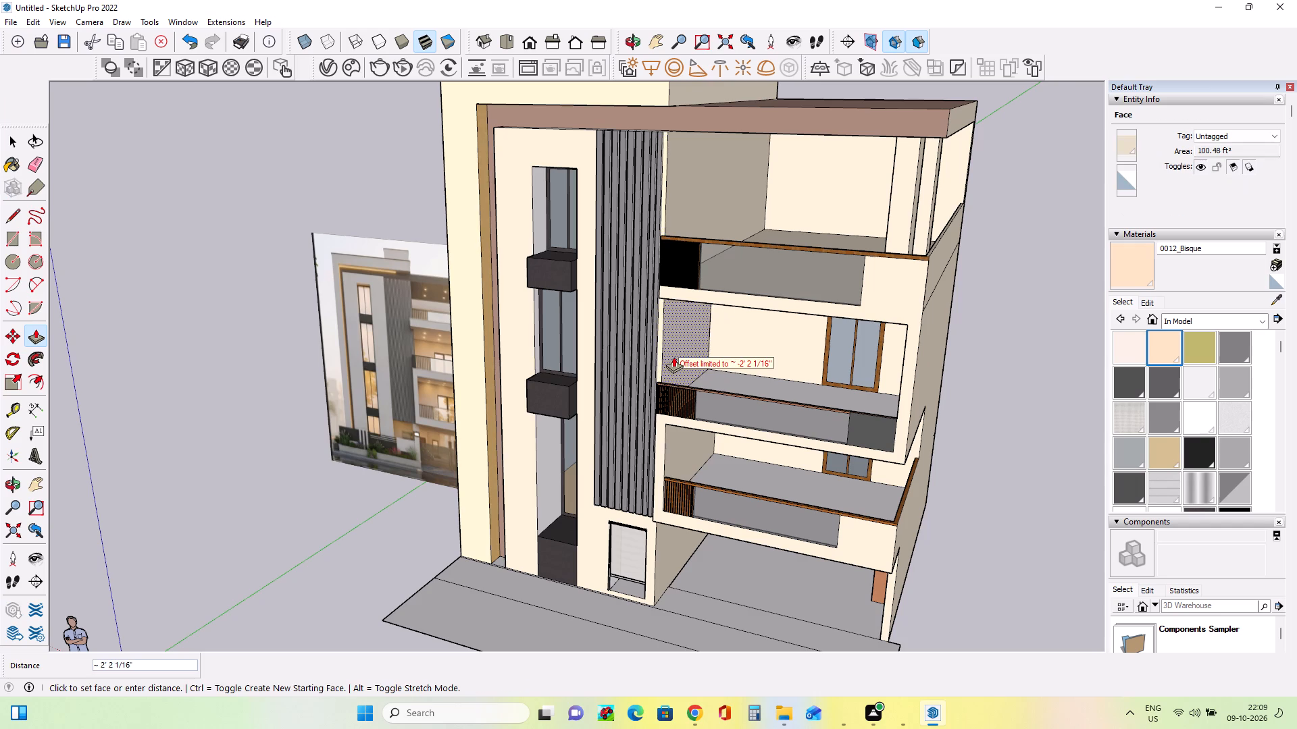
{"action": "left_click", "coordinate": [678, 359]}
Paint the front wall strip between the brown band and the tall windows with 0012_Bisque.
{"action": "middle_click_drag", "start_coordinate": [743, 394], "coordinate": [770, 379]}
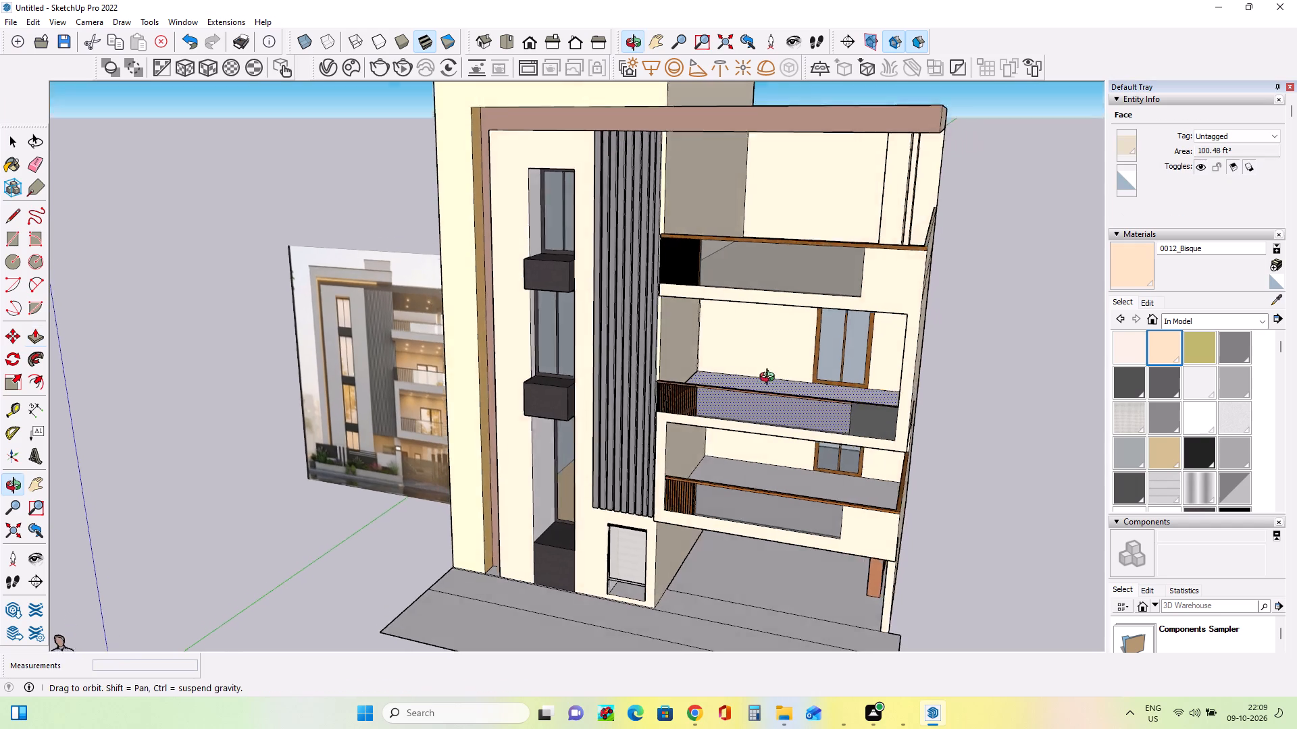
{"action": "middle_click_drag", "start_coordinate": [770, 379], "coordinate": [784, 367]}
{"action": "middle_click_drag", "start_coordinate": [854, 379], "coordinate": [900, 360]}
{"action": "middle_click_drag", "start_coordinate": [825, 475], "coordinate": [805, 396]}
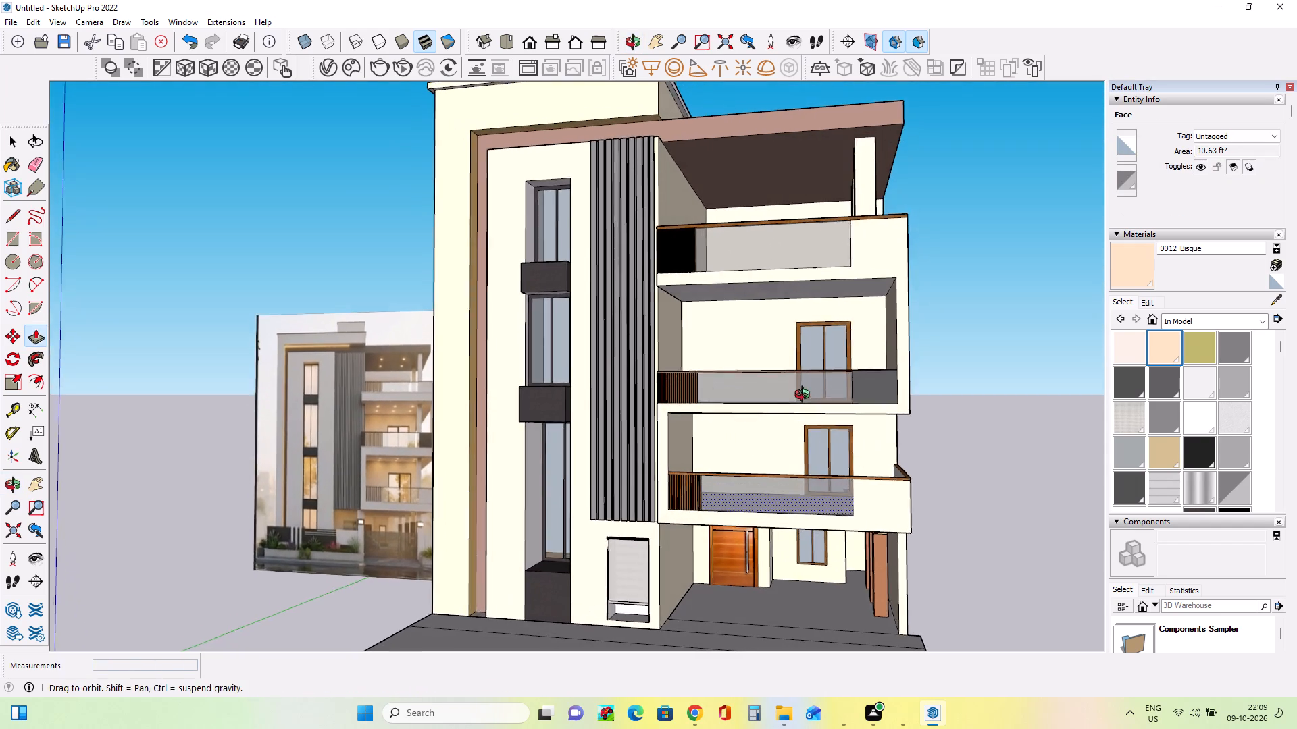
{"action": "middle_click_drag", "start_coordinate": [805, 396], "coordinate": [805, 393]}
{"action": "scroll", "coordinate": [858, 410], "scroll_direction": "down", "scroll_amount": 4}
{"action": "middle_click_drag", "start_coordinate": [797, 554], "coordinate": [810, 516]}
{"action": "middle_click_drag", "start_coordinate": [671, 464], "coordinate": [696, 539]}
{"action": "scroll", "coordinate": [672, 546], "scroll_direction": "up", "scroll_amount": 3}
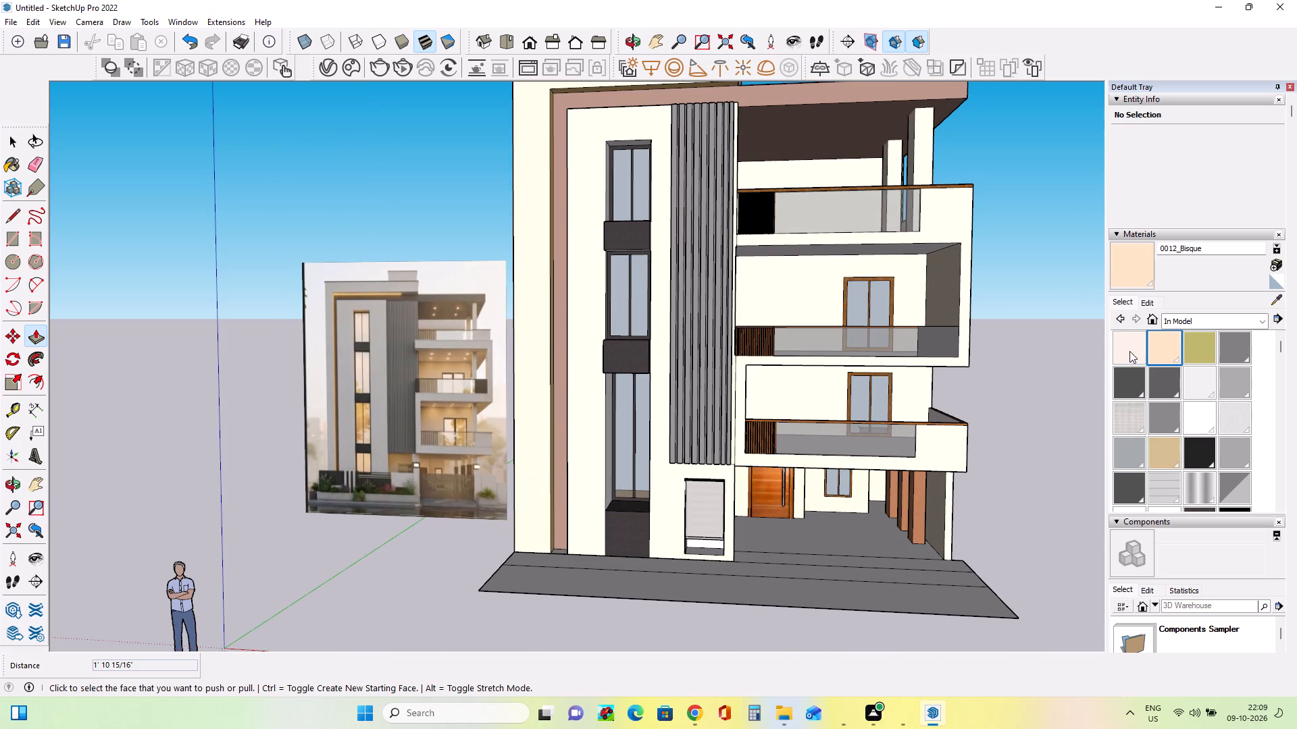
{"action": "left_click", "coordinate": [1169, 340]}
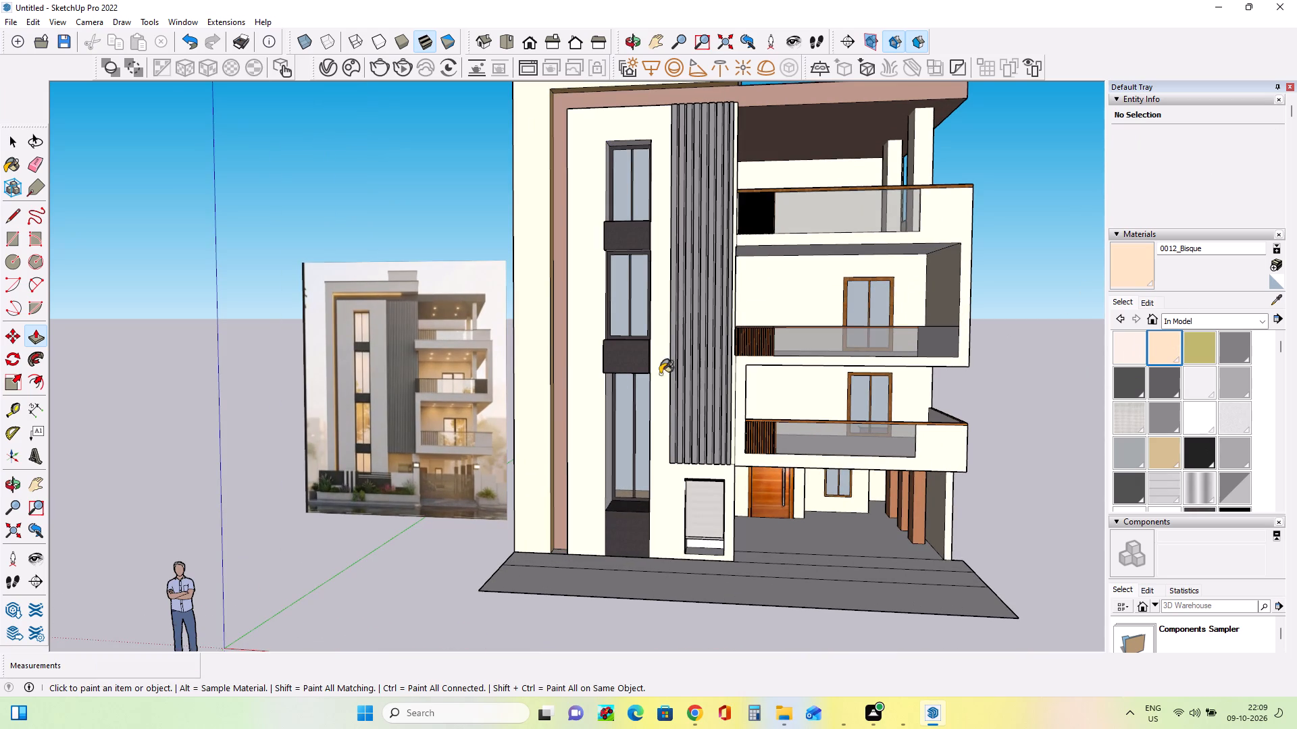
{"action": "left_click", "coordinate": [580, 383]}
Examine the boundary wall, planters and gate along the street front in the reference image.
{"action": "middle_click_drag", "start_coordinate": [775, 371], "coordinate": [790, 403]}
{"action": "scroll", "coordinate": [790, 403], "scroll_direction": "down", "scroll_amount": 1}
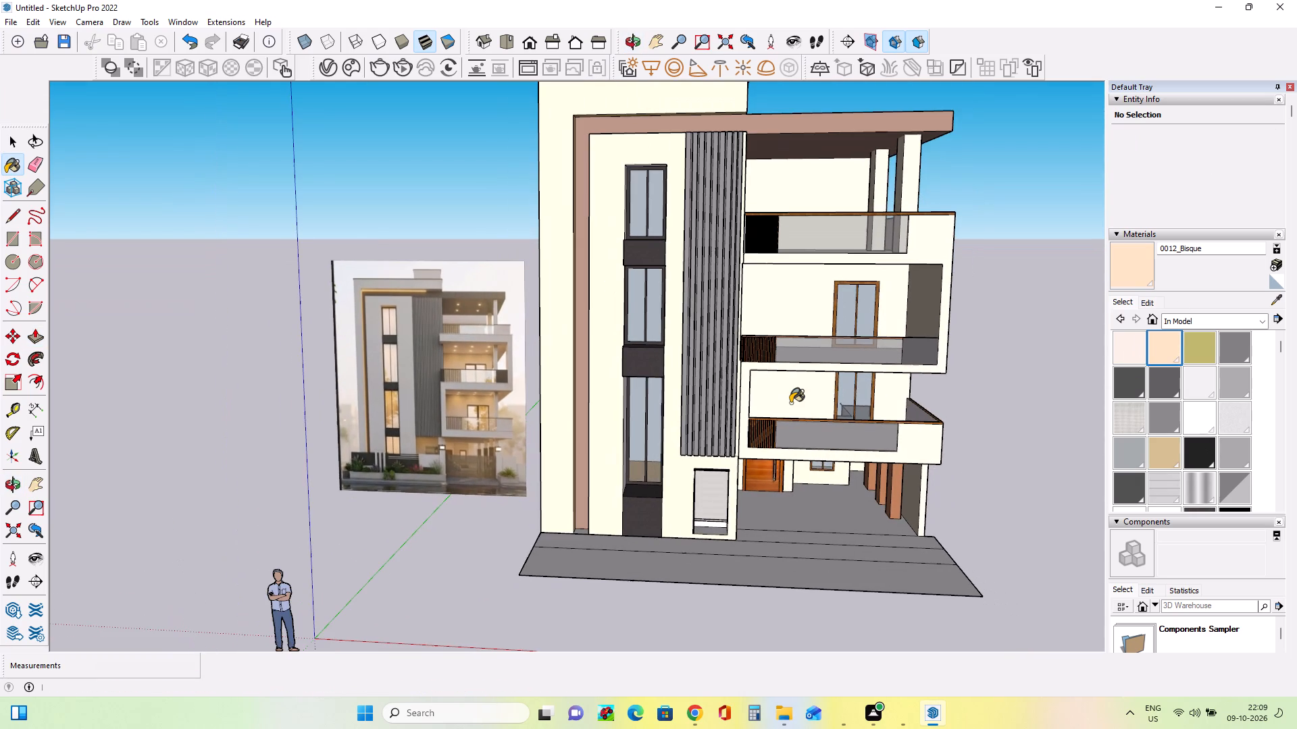
{"action": "middle_click_drag", "start_coordinate": [856, 367], "coordinate": [858, 374]}
{"action": "scroll", "coordinate": [379, 491], "scroll_direction": "up", "scroll_amount": 4}
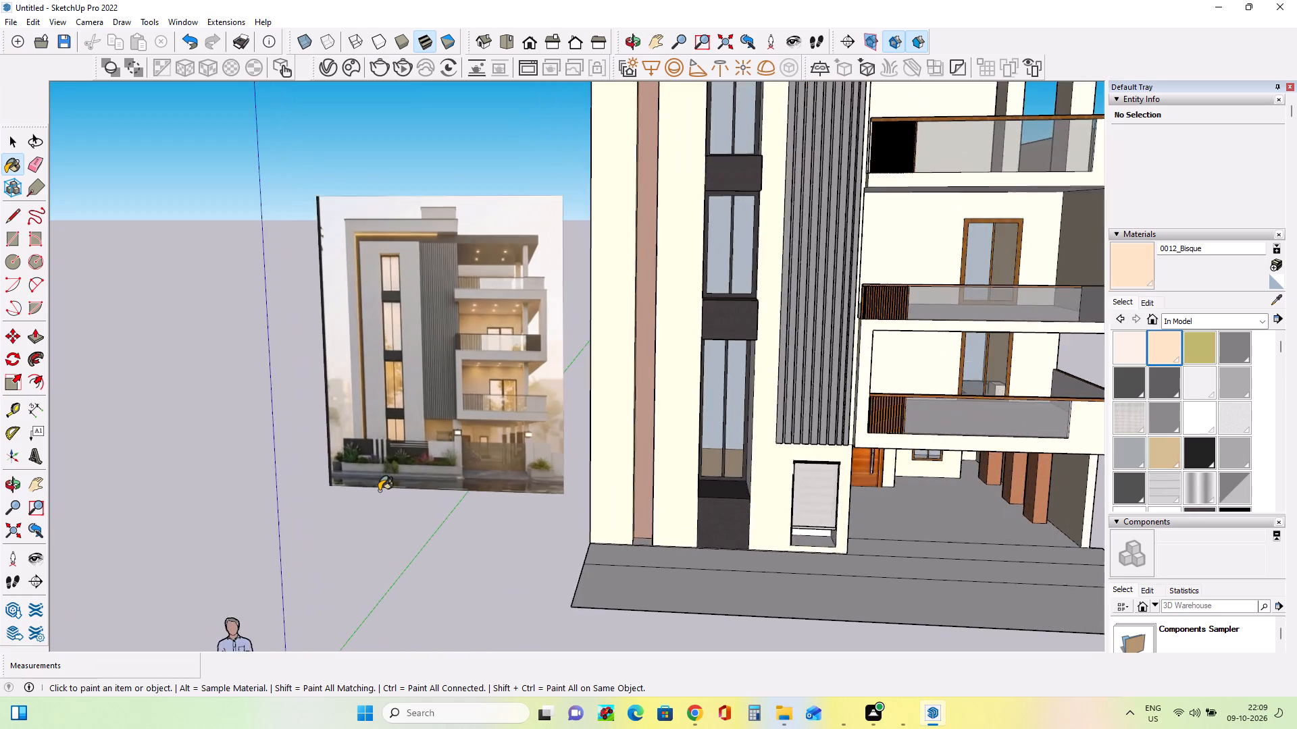
{"action": "scroll", "coordinate": [379, 491], "scroll_direction": "up", "scroll_amount": 15}
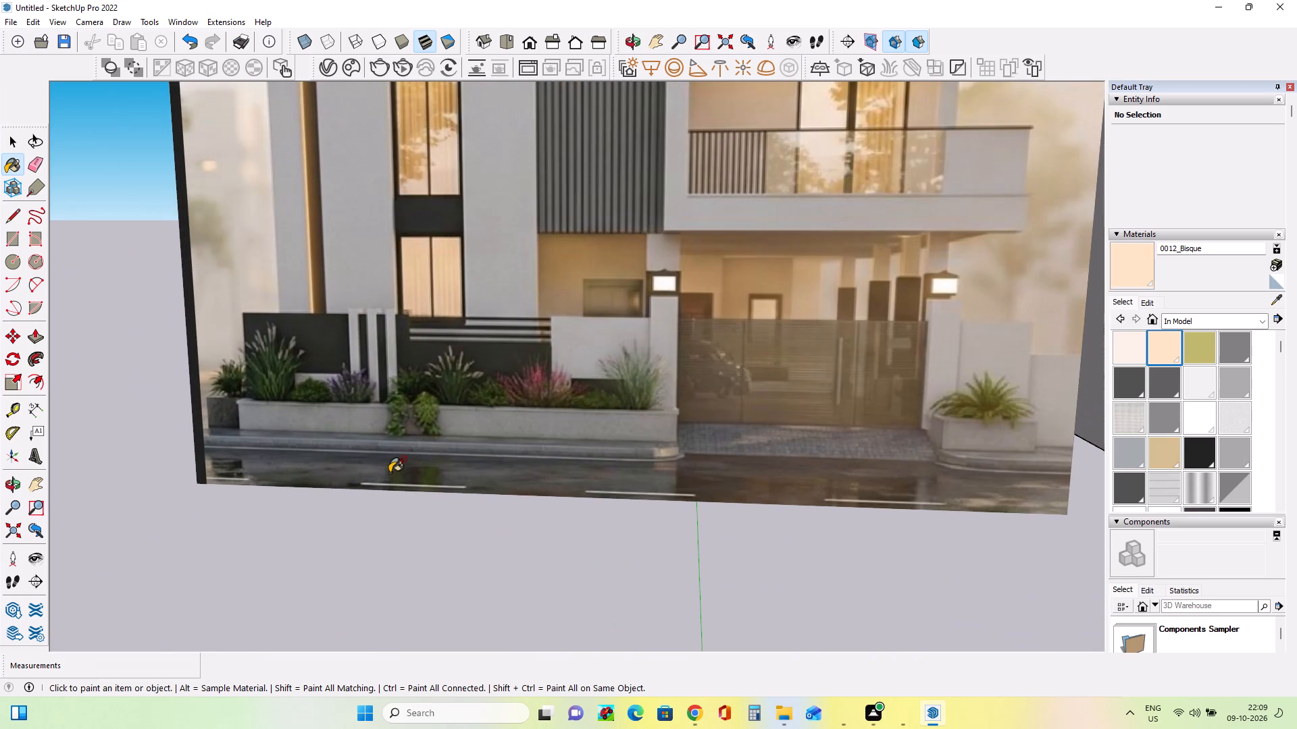
{"action": "scroll", "coordinate": [391, 472], "scroll_direction": "down", "scroll_amount": 2}
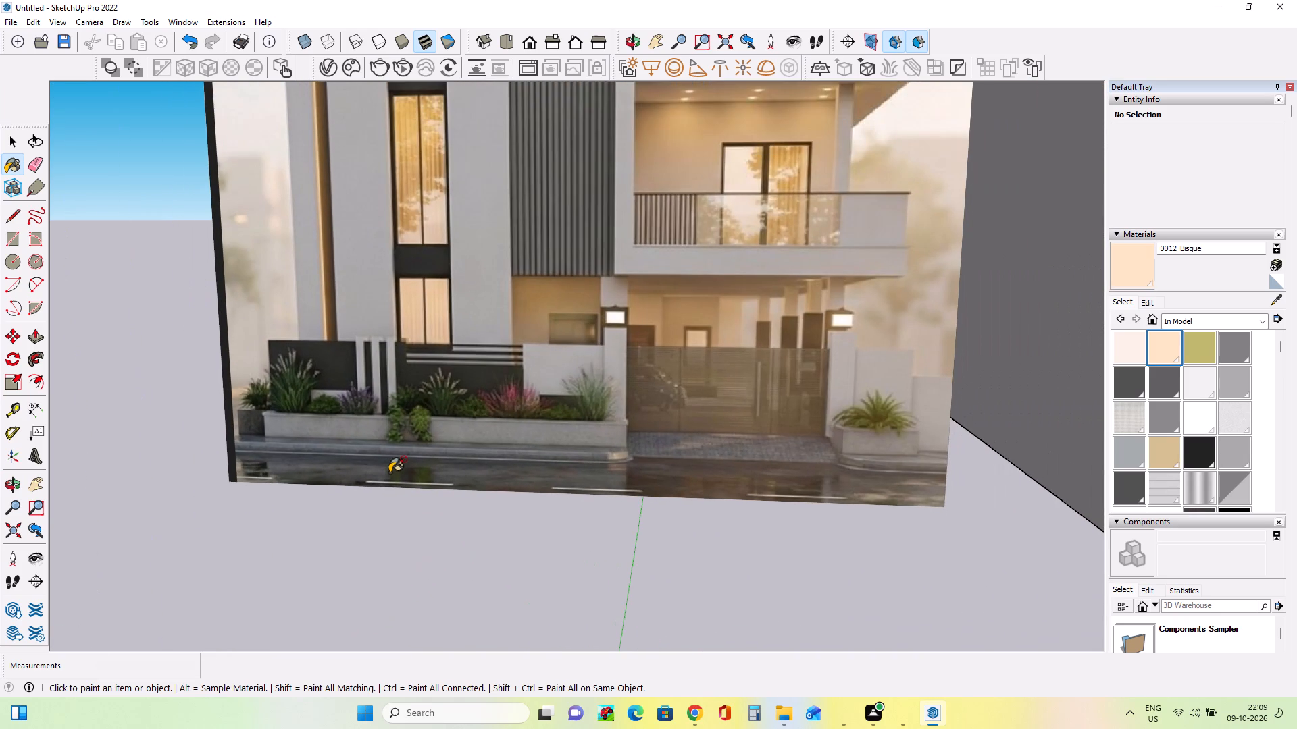
{"action": "scroll", "coordinate": [409, 464], "scroll_direction": "down", "scroll_amount": 2}
{"action": "scroll", "coordinate": [690, 452], "scroll_direction": "up", "scroll_amount": 1}
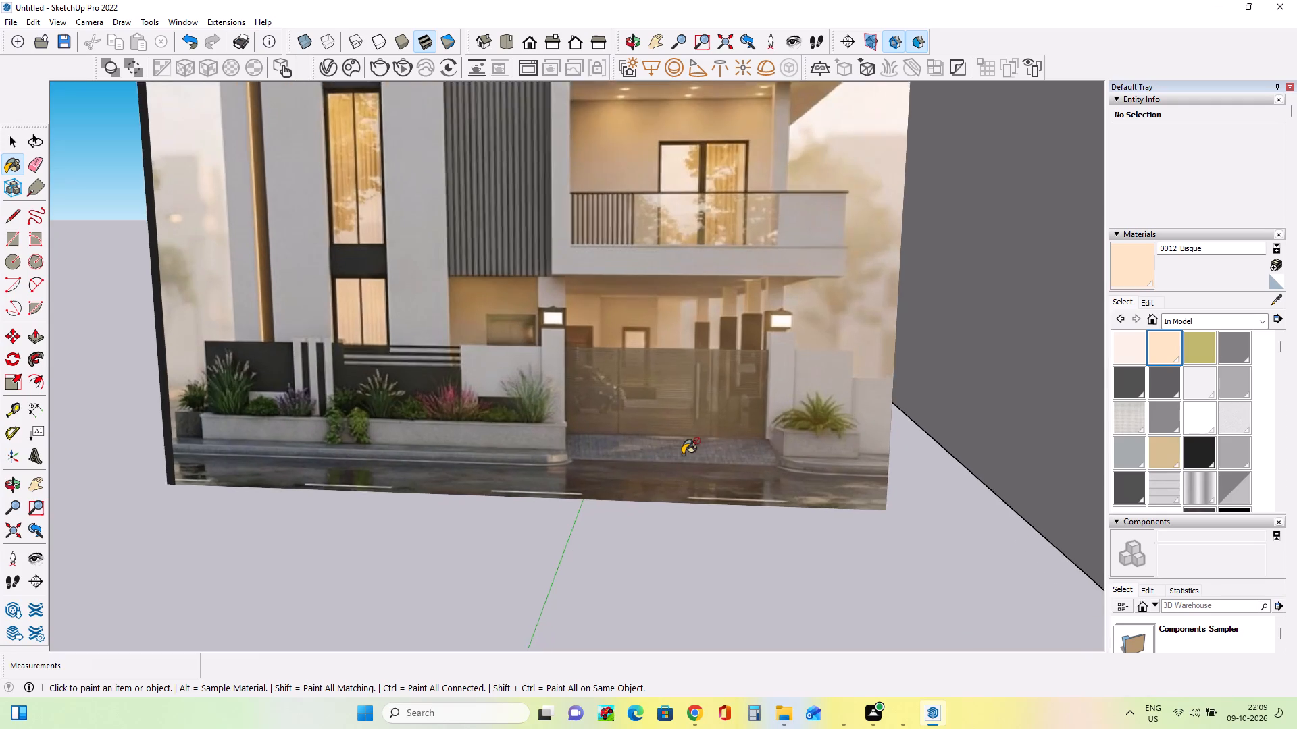
{"action": "scroll", "coordinate": [684, 454], "scroll_direction": "up", "scroll_amount": 2}
{"action": "scroll", "coordinate": [497, 485], "scroll_direction": "up", "scroll_amount": 2}
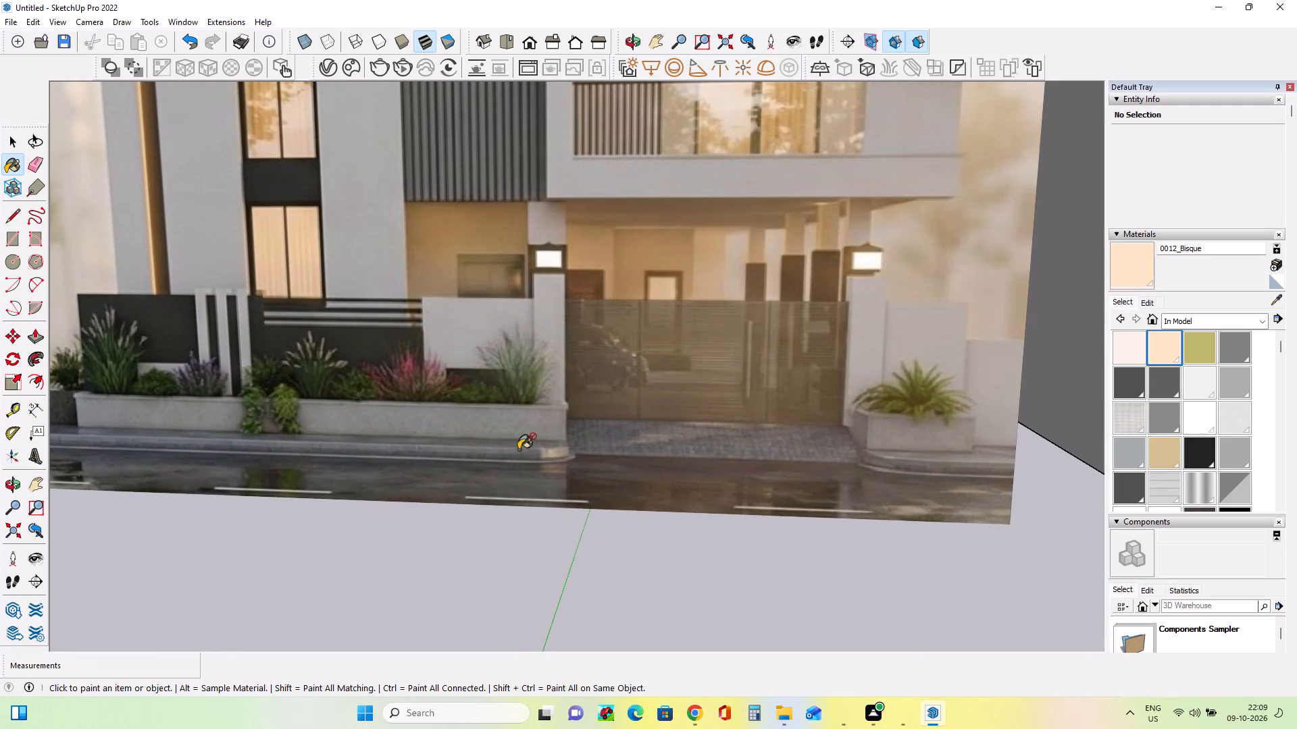
{"action": "scroll", "coordinate": [520, 449], "scroll_direction": "down", "scroll_amount": 15}
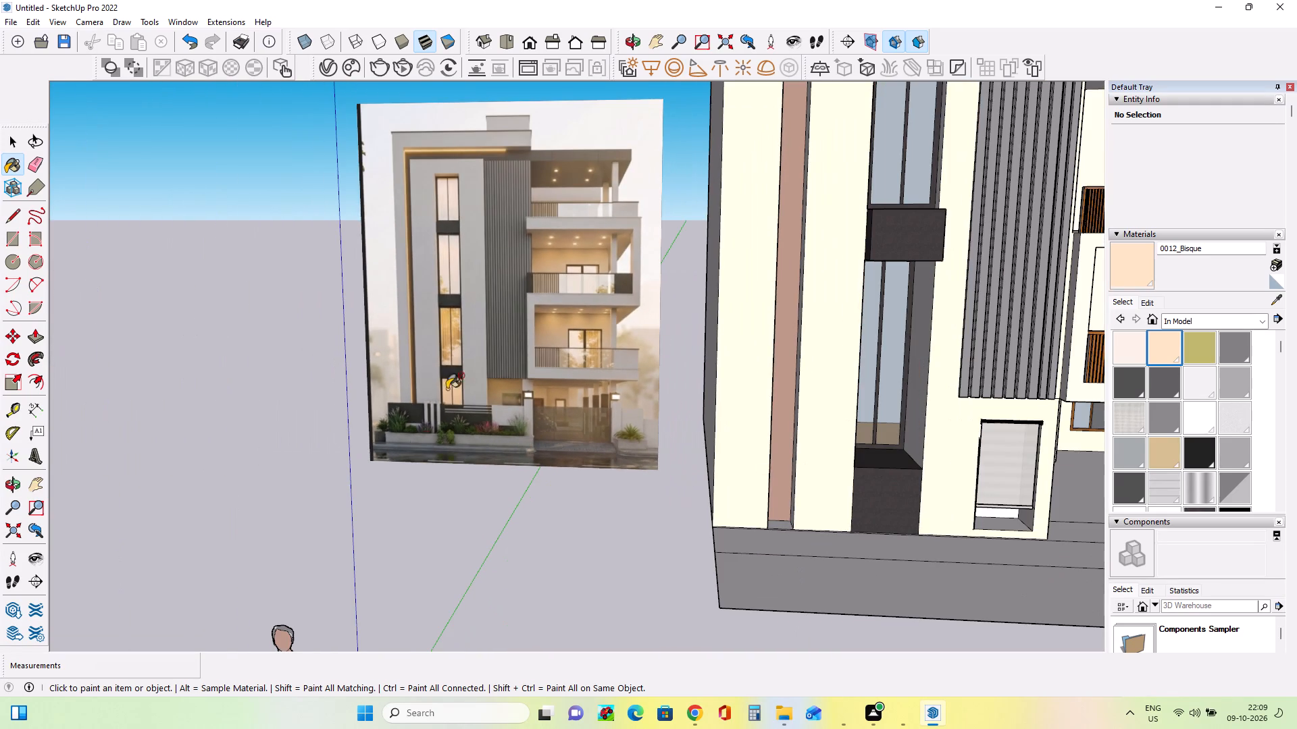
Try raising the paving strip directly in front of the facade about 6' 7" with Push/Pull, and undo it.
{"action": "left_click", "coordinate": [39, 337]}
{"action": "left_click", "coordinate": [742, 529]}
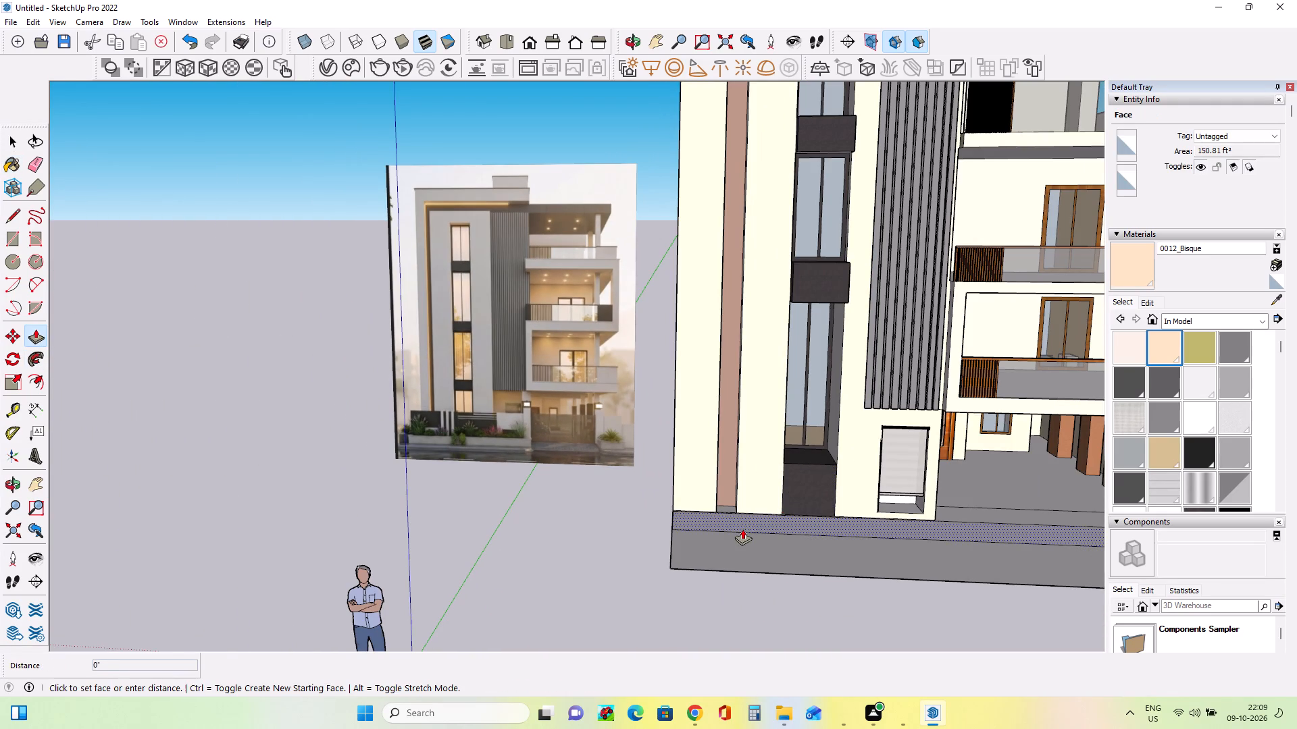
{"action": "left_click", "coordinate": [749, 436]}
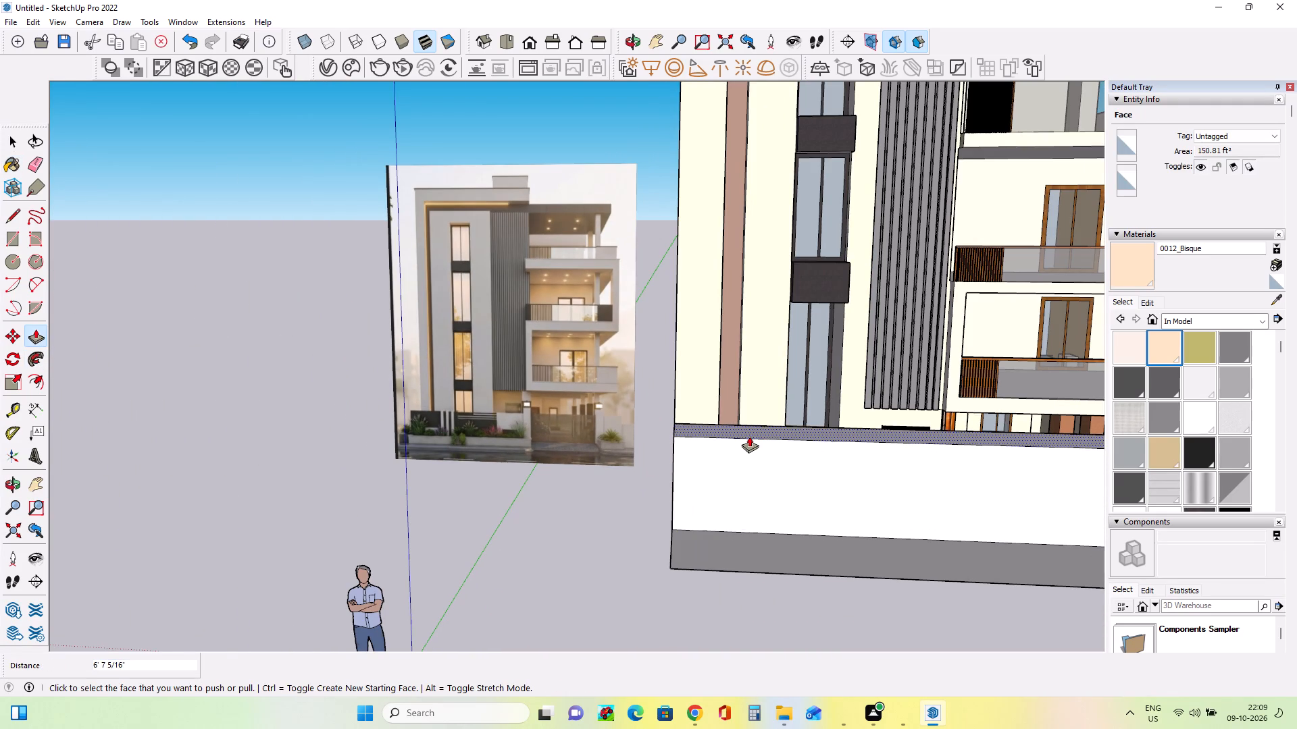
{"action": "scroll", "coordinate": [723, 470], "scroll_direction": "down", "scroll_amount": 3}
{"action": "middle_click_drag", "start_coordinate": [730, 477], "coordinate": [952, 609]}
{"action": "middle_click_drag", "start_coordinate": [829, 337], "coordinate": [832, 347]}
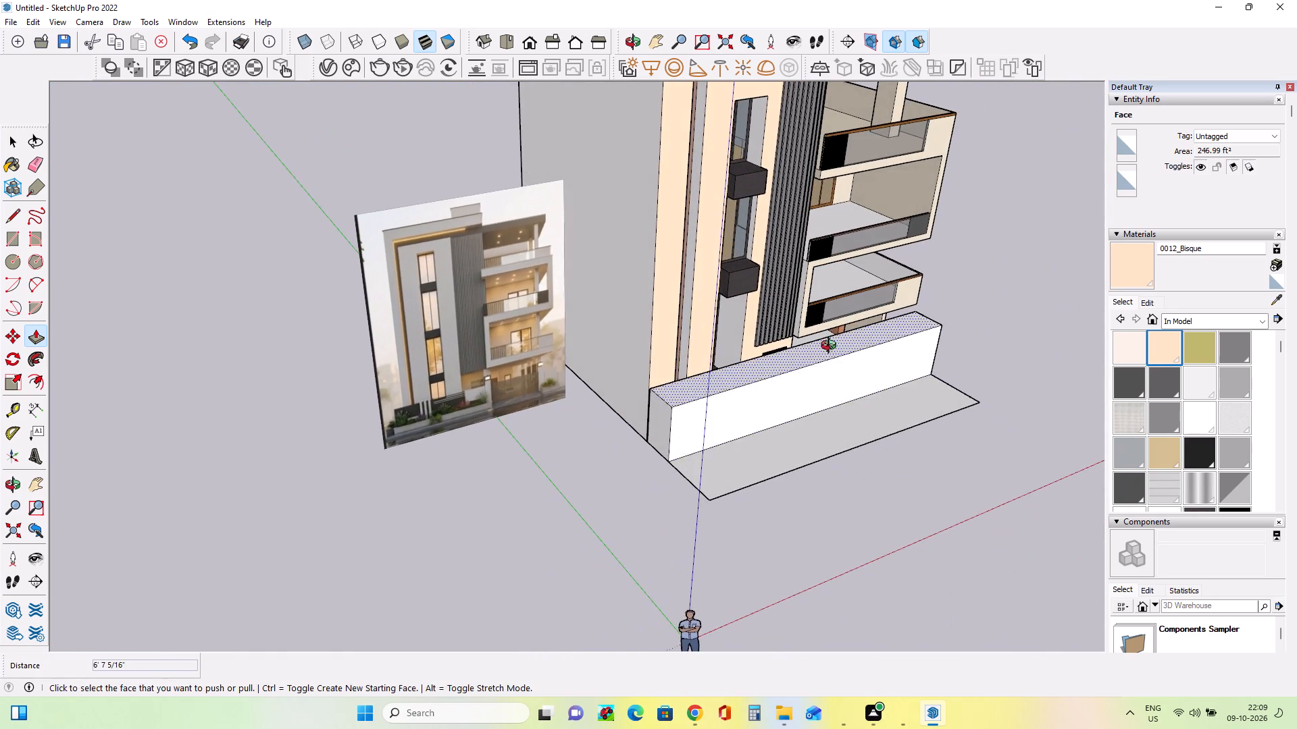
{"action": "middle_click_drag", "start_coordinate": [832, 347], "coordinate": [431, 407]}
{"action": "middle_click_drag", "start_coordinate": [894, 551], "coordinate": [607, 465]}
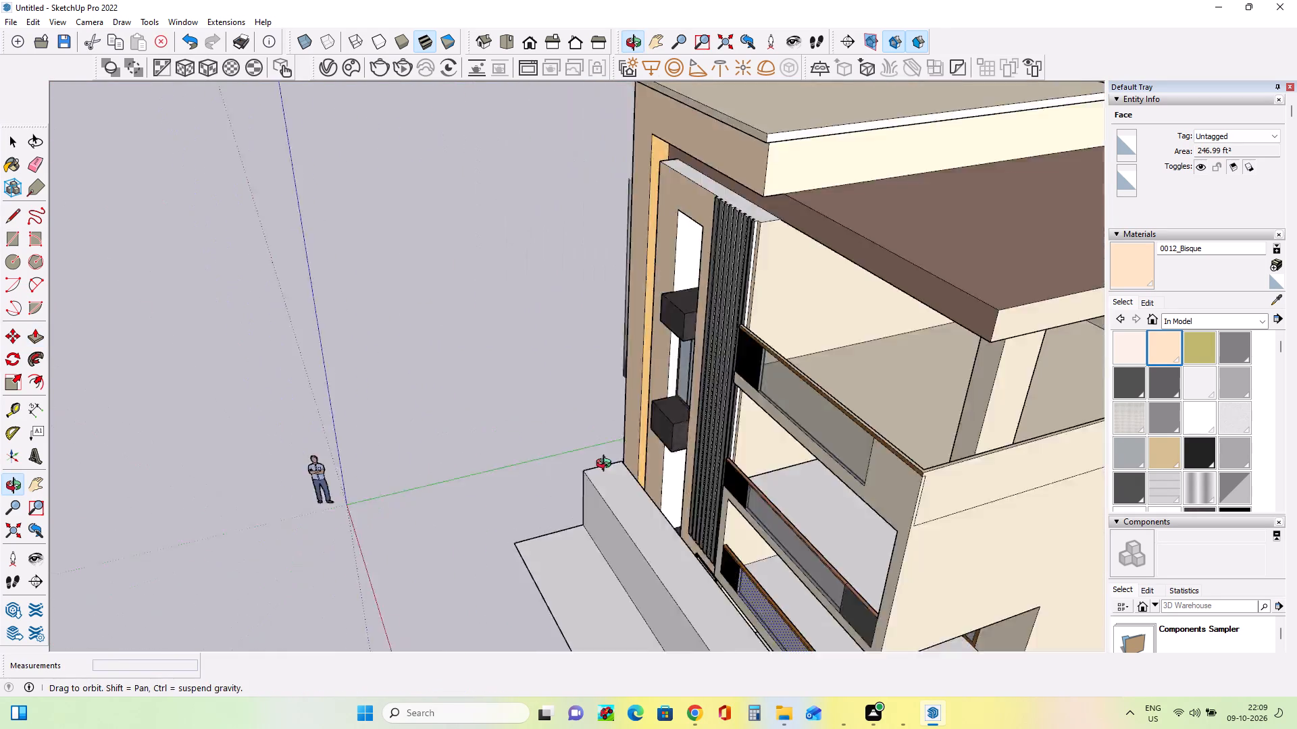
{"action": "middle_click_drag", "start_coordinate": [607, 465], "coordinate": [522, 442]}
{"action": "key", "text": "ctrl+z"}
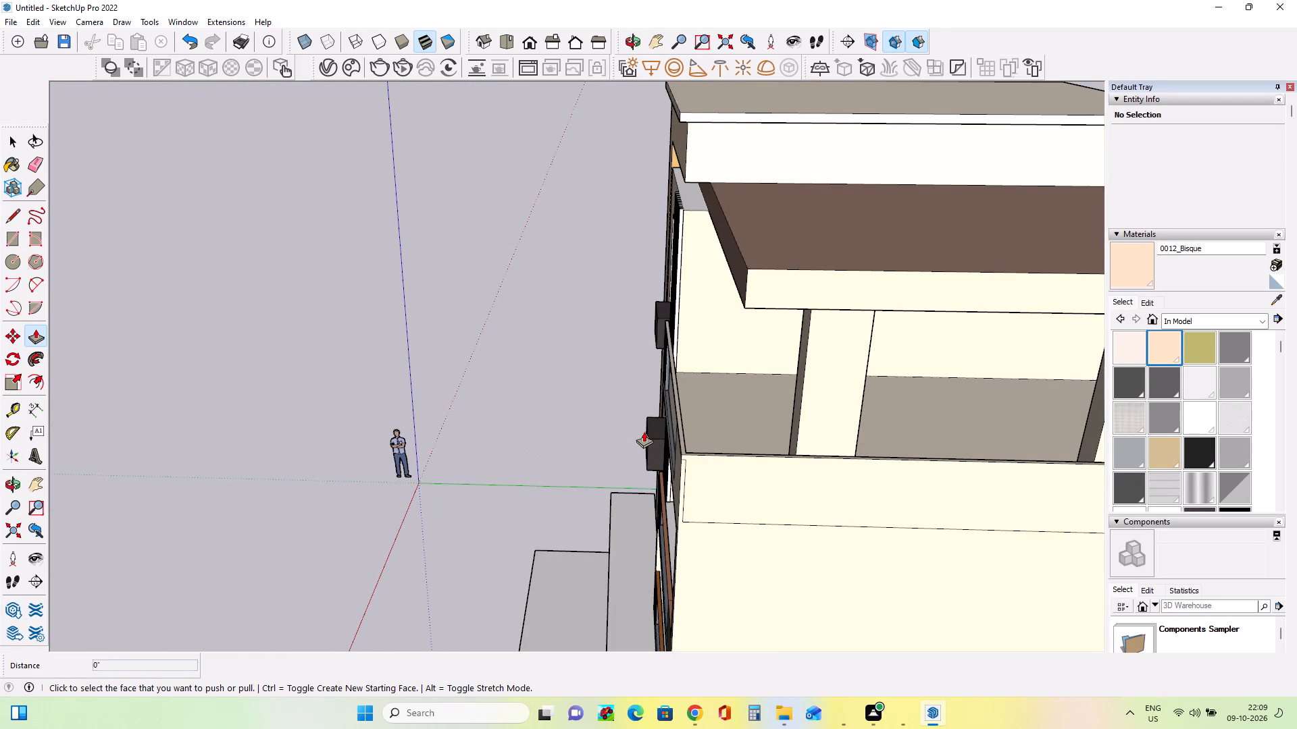
Examine the reference image's boundary wall and planter layout again in relation to the model's front paving.
{"action": "middle_click_drag", "start_coordinate": [675, 507], "coordinate": [1063, 501]}
{"action": "scroll", "coordinate": [818, 471], "scroll_direction": "down", "scroll_amount": 6}
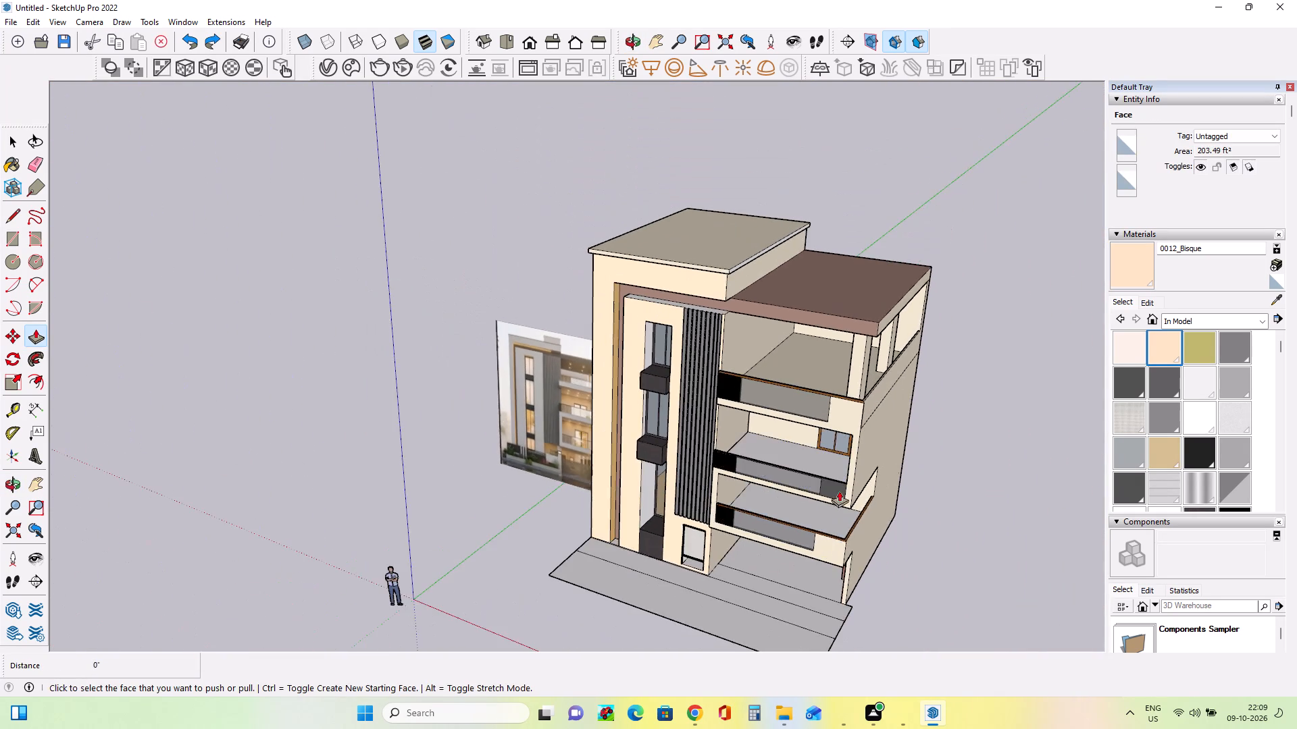
{"action": "middle_click_drag", "start_coordinate": [842, 541], "coordinate": [919, 607]}
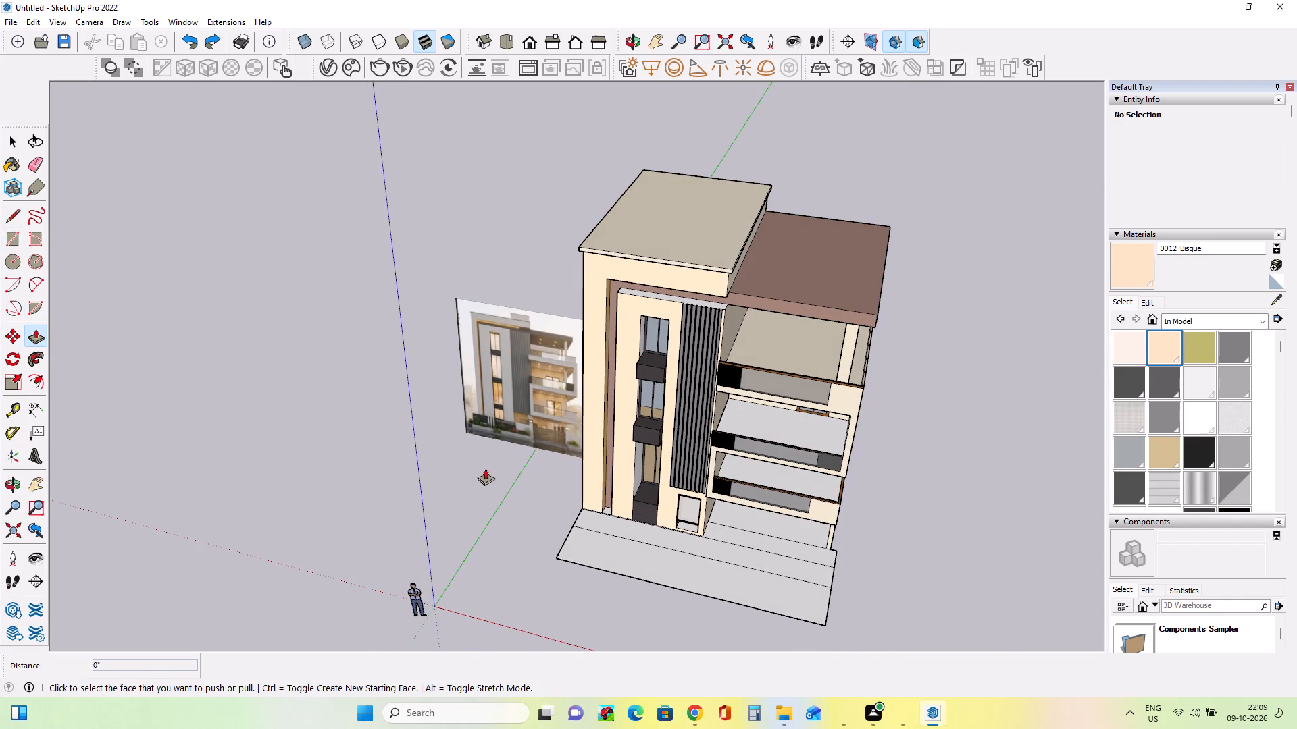
{"action": "scroll", "coordinate": [489, 444], "scroll_direction": "up", "scroll_amount": 16}
{"action": "middle_click_drag", "start_coordinate": [497, 437], "coordinate": [592, 399]}
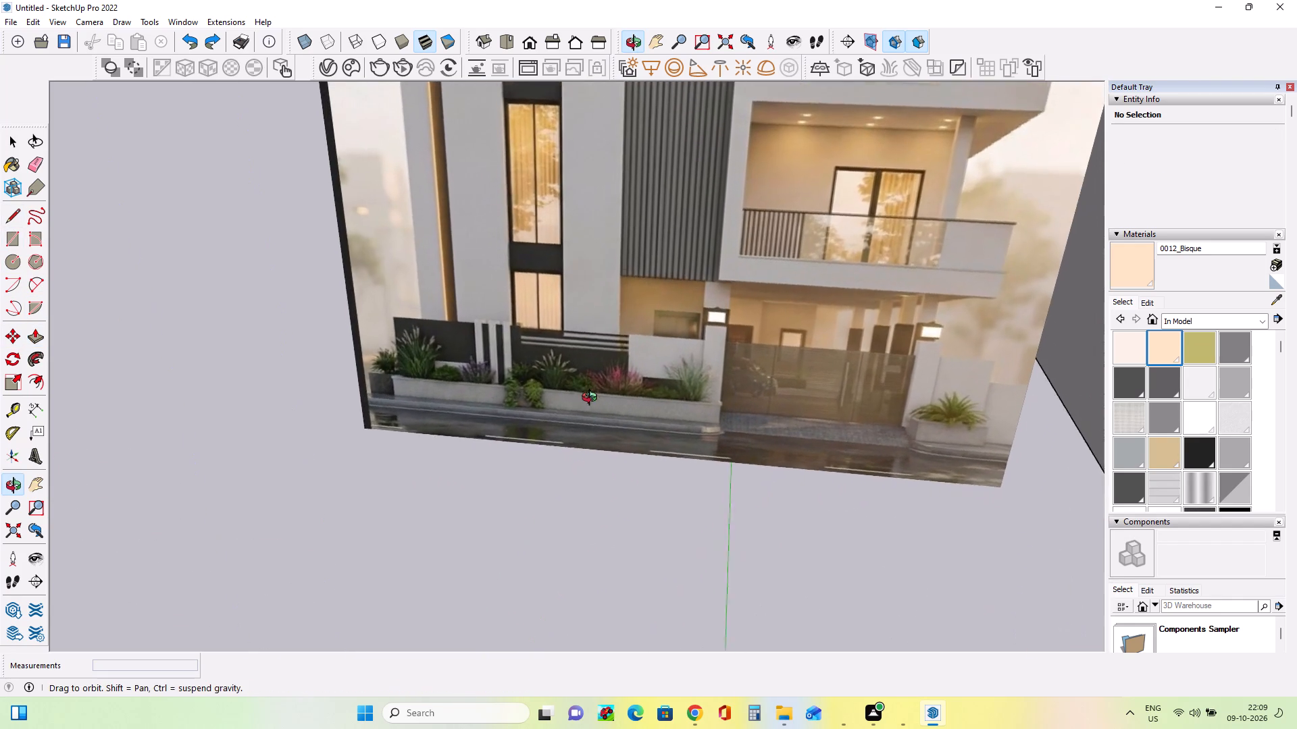
{"action": "middle_click_drag", "start_coordinate": [592, 399], "coordinate": [638, 324]}
{"action": "middle_click_drag", "start_coordinate": [651, 351], "coordinate": [583, 335]}
{"action": "middle_click_drag", "start_coordinate": [583, 335], "coordinate": [656, 346]}
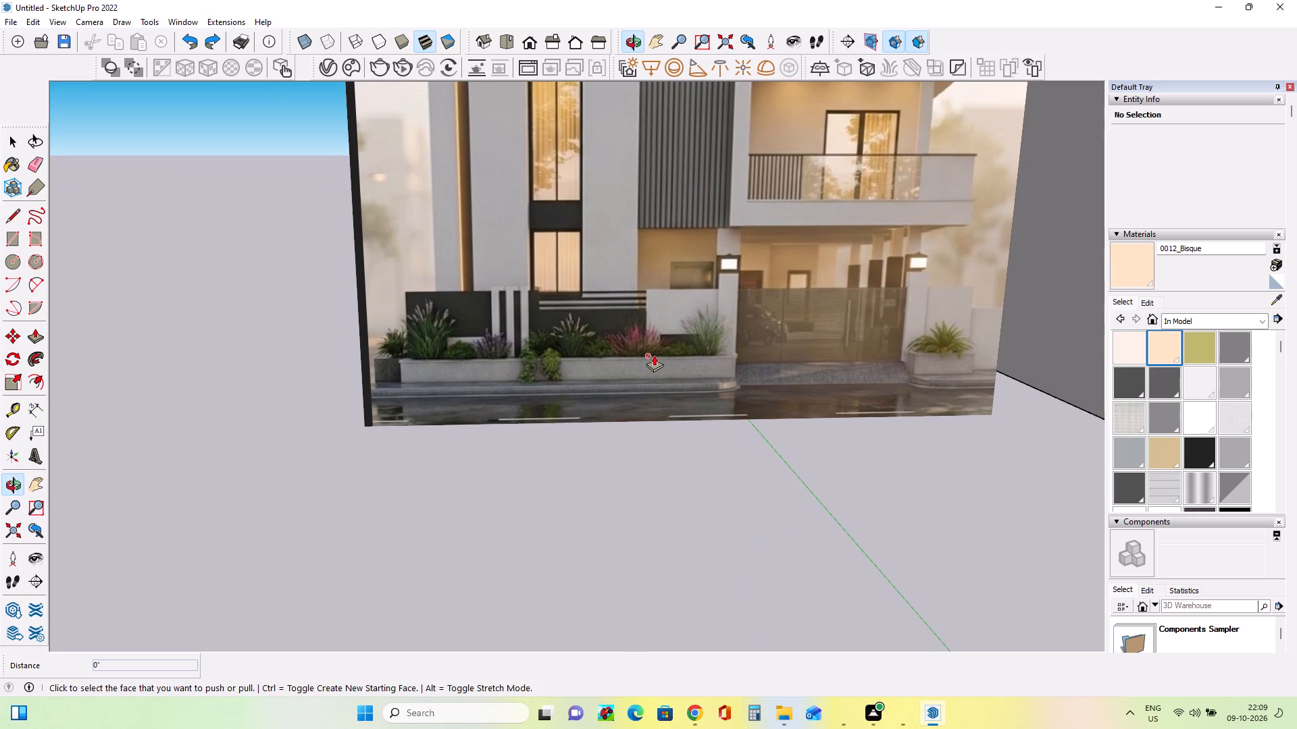
{"action": "scroll", "coordinate": [654, 355], "scroll_direction": "down", "scroll_amount": 9}
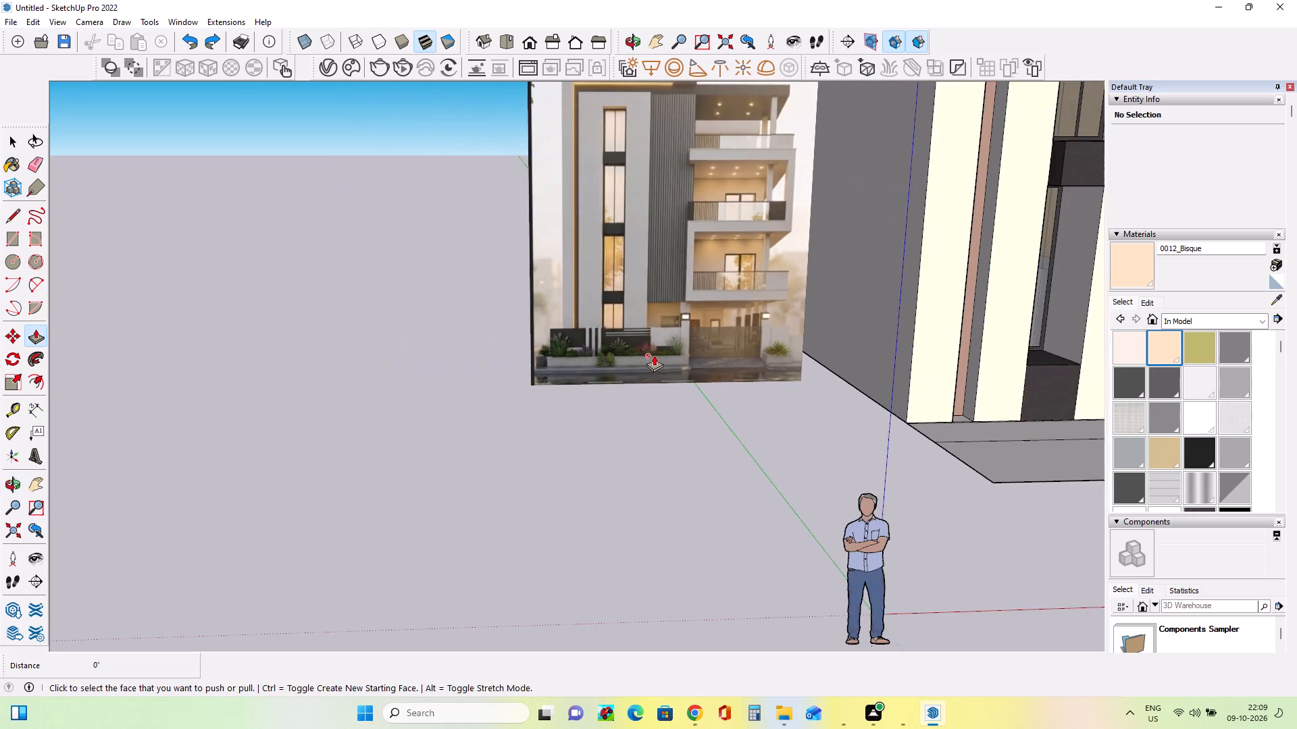
{"action": "scroll", "coordinate": [654, 355], "scroll_direction": "down", "scroll_amount": 9}
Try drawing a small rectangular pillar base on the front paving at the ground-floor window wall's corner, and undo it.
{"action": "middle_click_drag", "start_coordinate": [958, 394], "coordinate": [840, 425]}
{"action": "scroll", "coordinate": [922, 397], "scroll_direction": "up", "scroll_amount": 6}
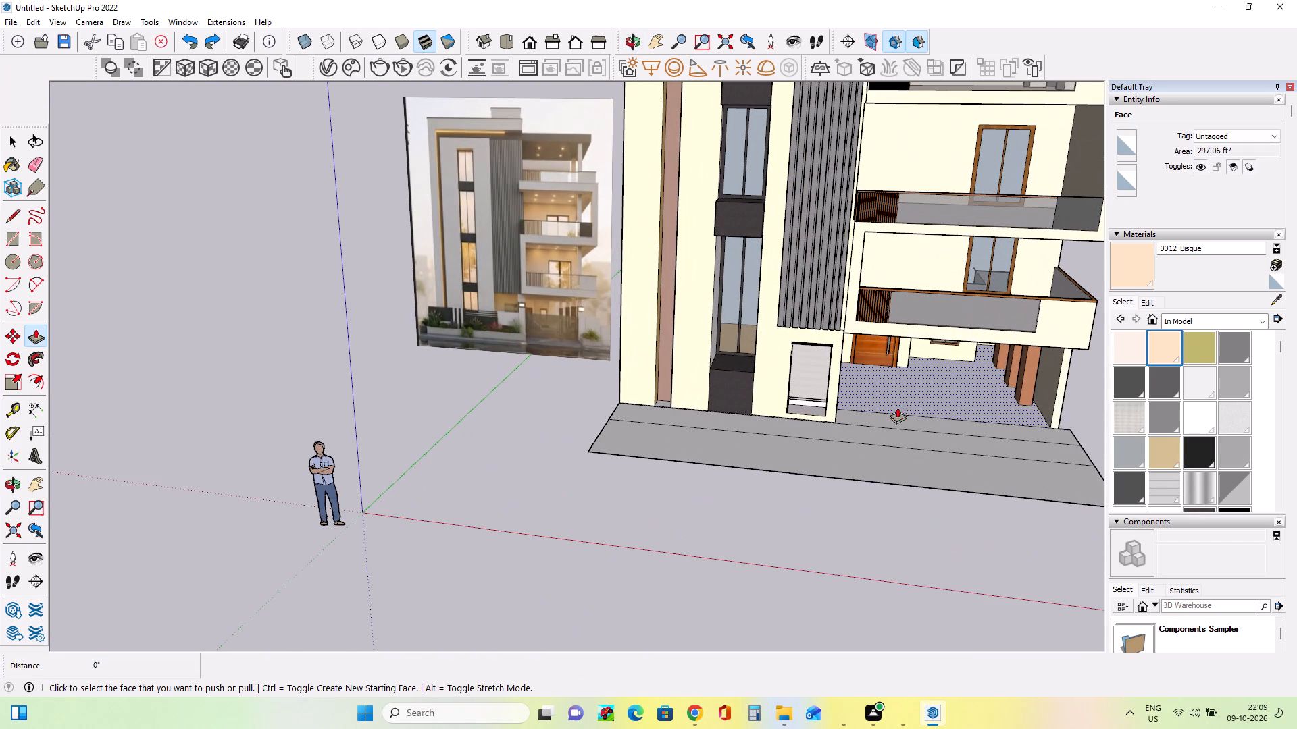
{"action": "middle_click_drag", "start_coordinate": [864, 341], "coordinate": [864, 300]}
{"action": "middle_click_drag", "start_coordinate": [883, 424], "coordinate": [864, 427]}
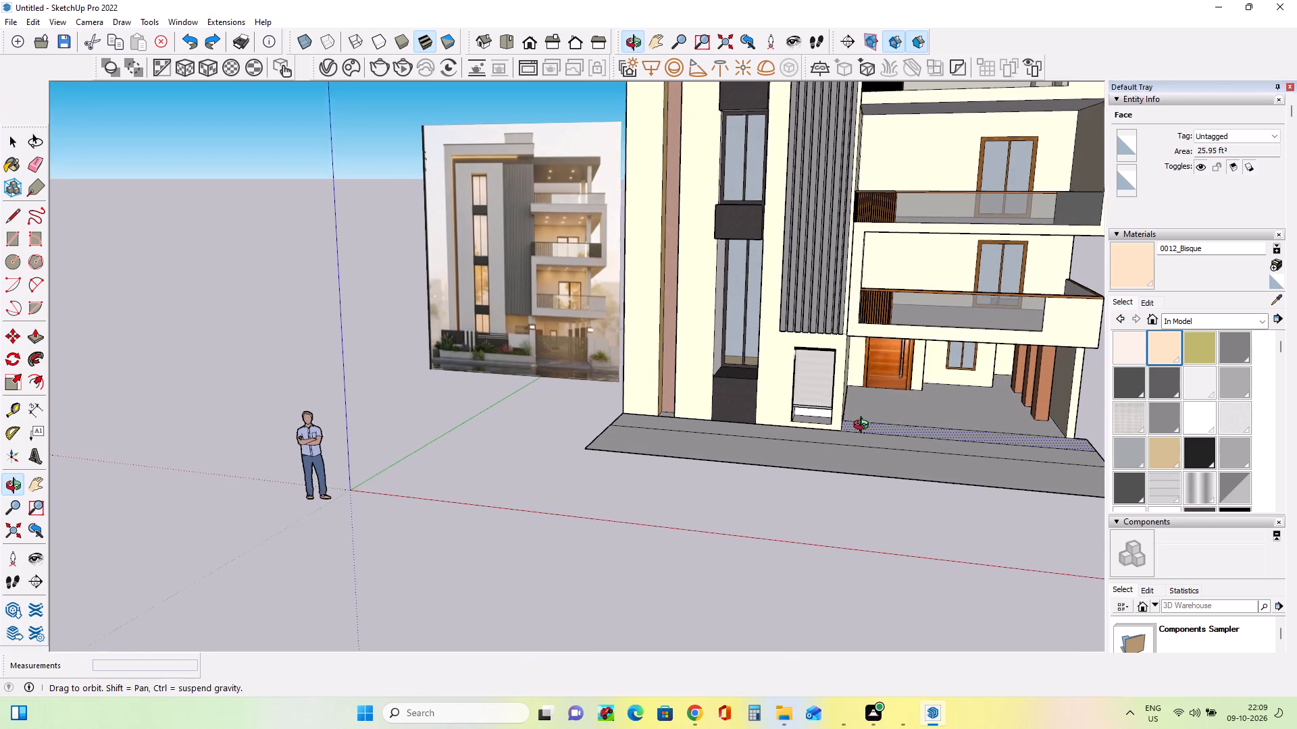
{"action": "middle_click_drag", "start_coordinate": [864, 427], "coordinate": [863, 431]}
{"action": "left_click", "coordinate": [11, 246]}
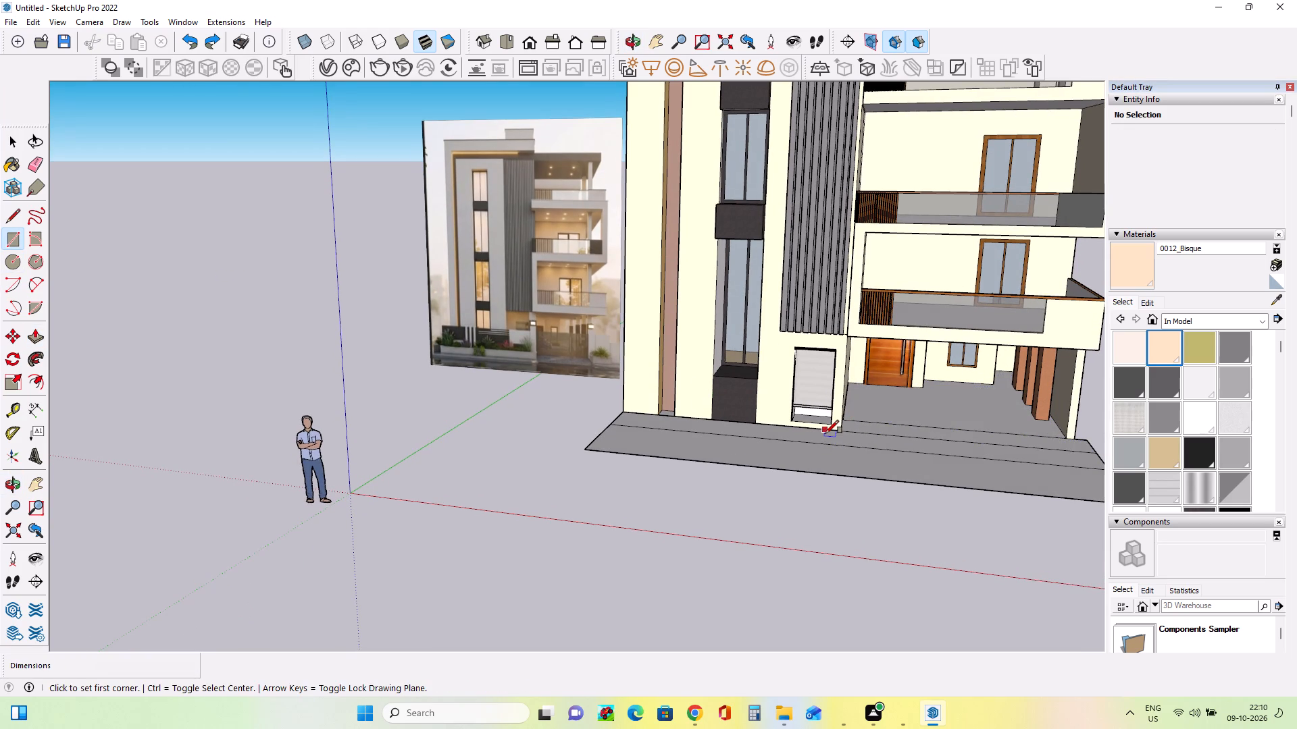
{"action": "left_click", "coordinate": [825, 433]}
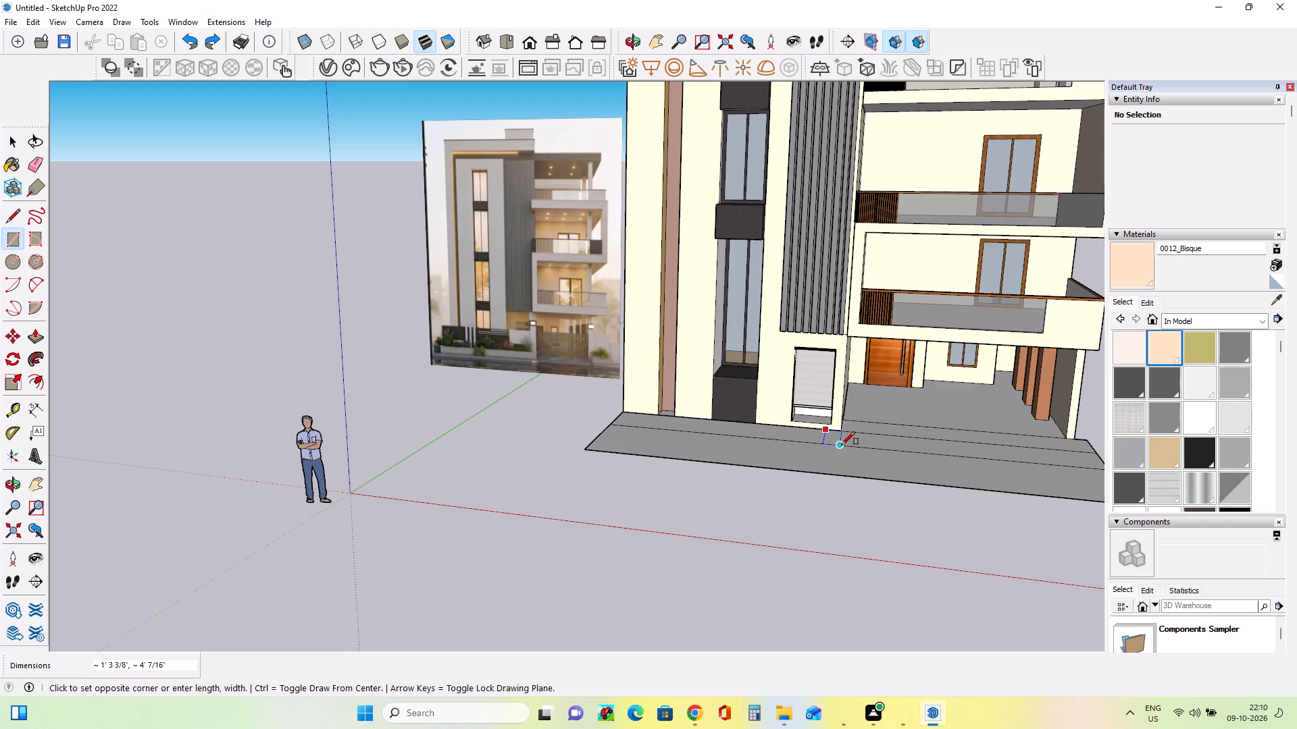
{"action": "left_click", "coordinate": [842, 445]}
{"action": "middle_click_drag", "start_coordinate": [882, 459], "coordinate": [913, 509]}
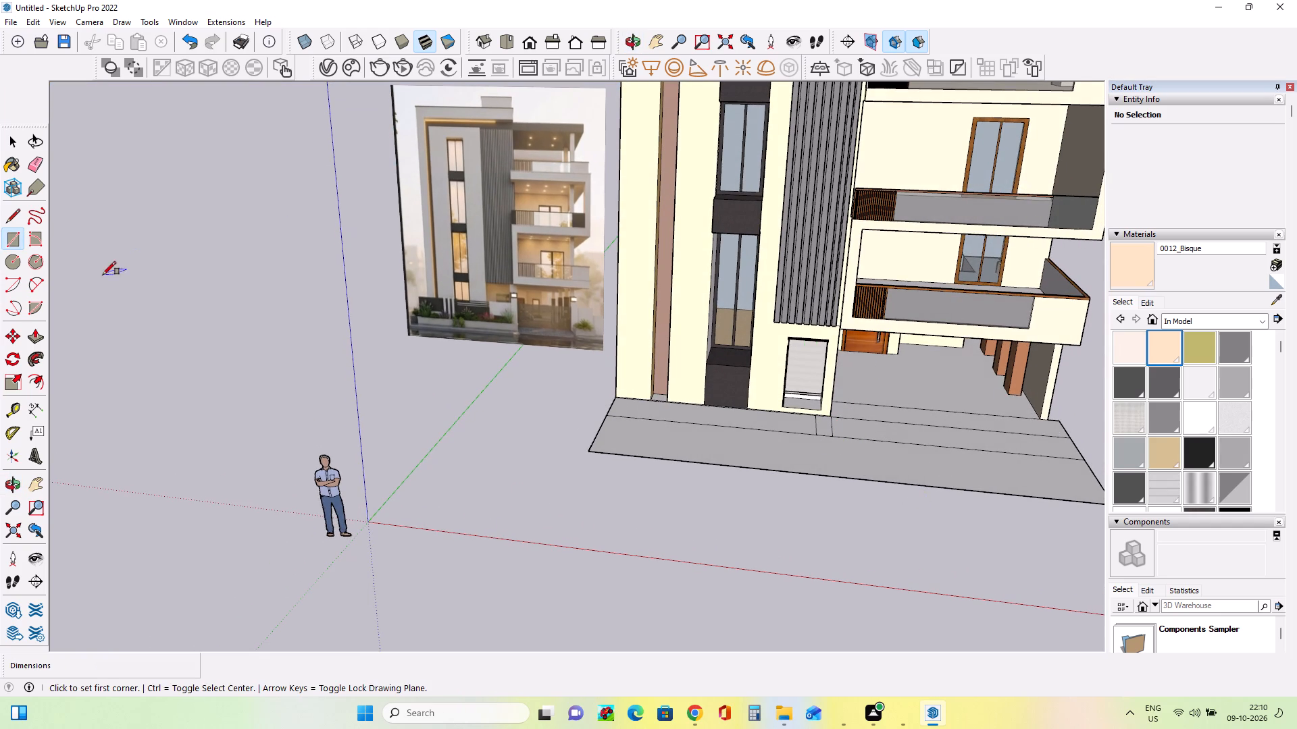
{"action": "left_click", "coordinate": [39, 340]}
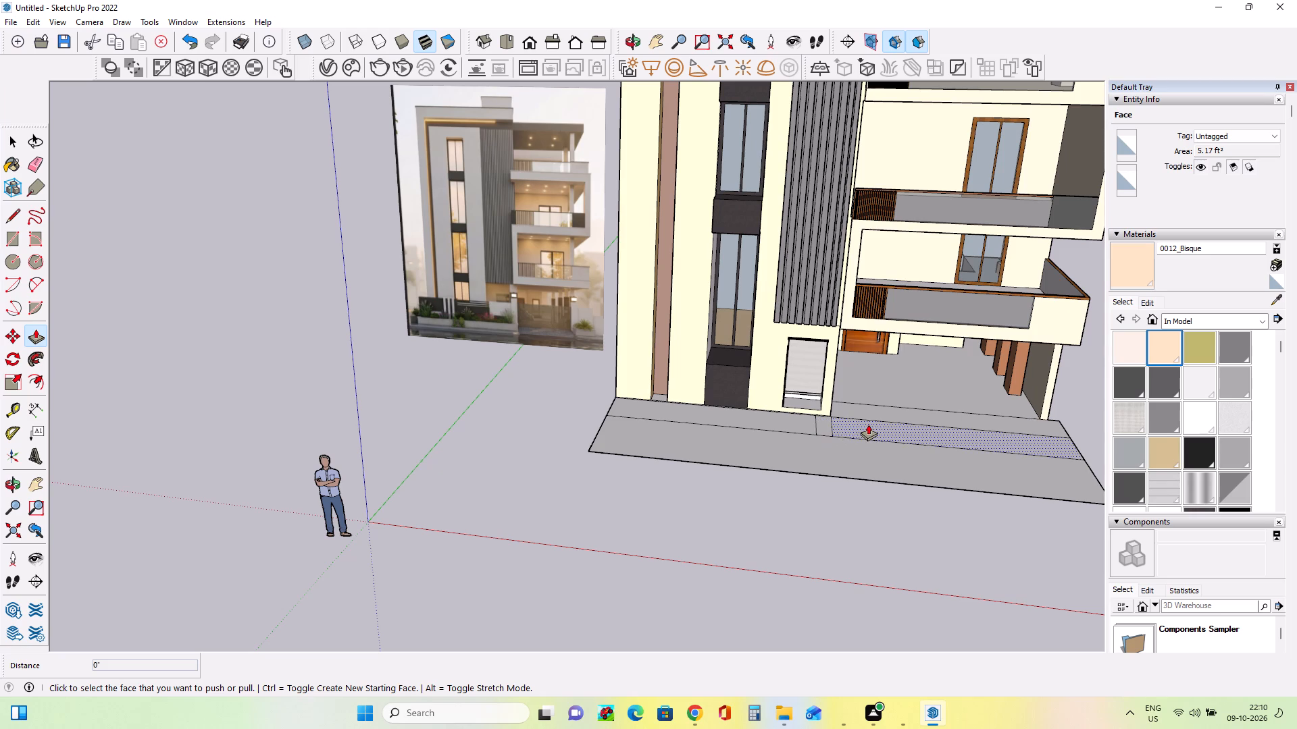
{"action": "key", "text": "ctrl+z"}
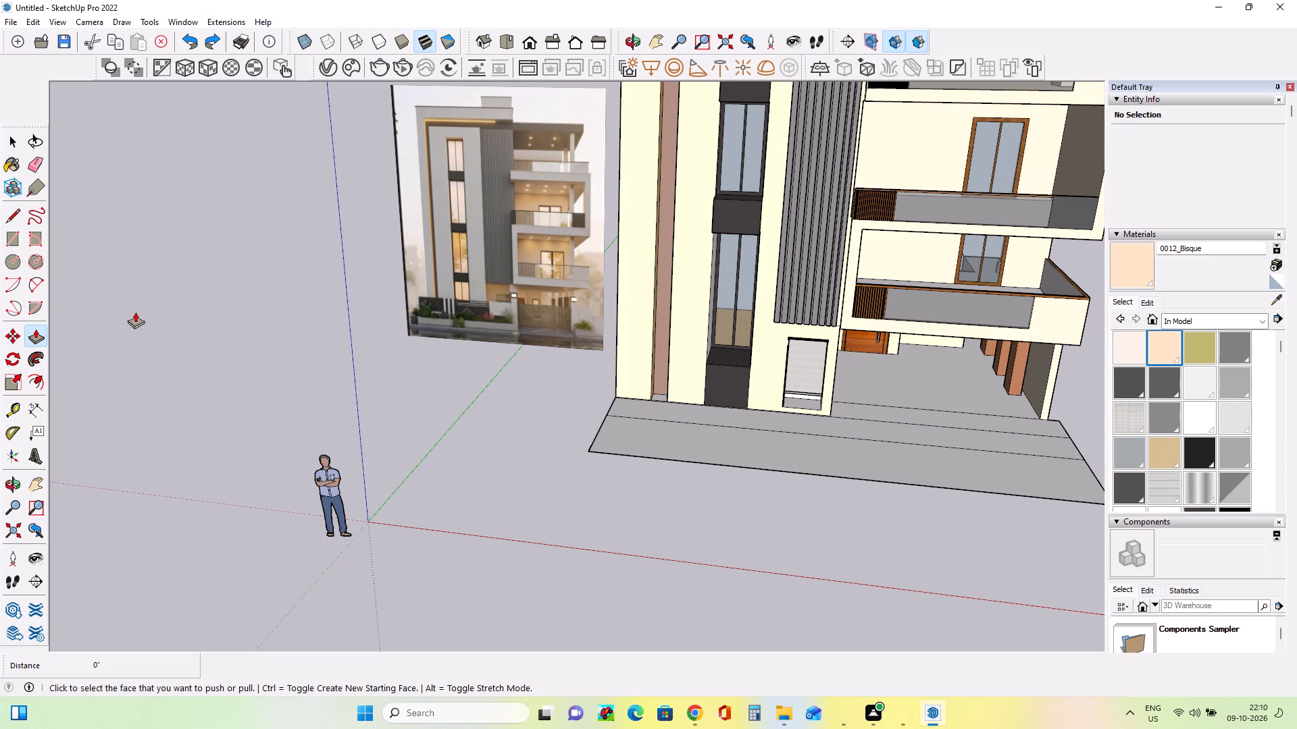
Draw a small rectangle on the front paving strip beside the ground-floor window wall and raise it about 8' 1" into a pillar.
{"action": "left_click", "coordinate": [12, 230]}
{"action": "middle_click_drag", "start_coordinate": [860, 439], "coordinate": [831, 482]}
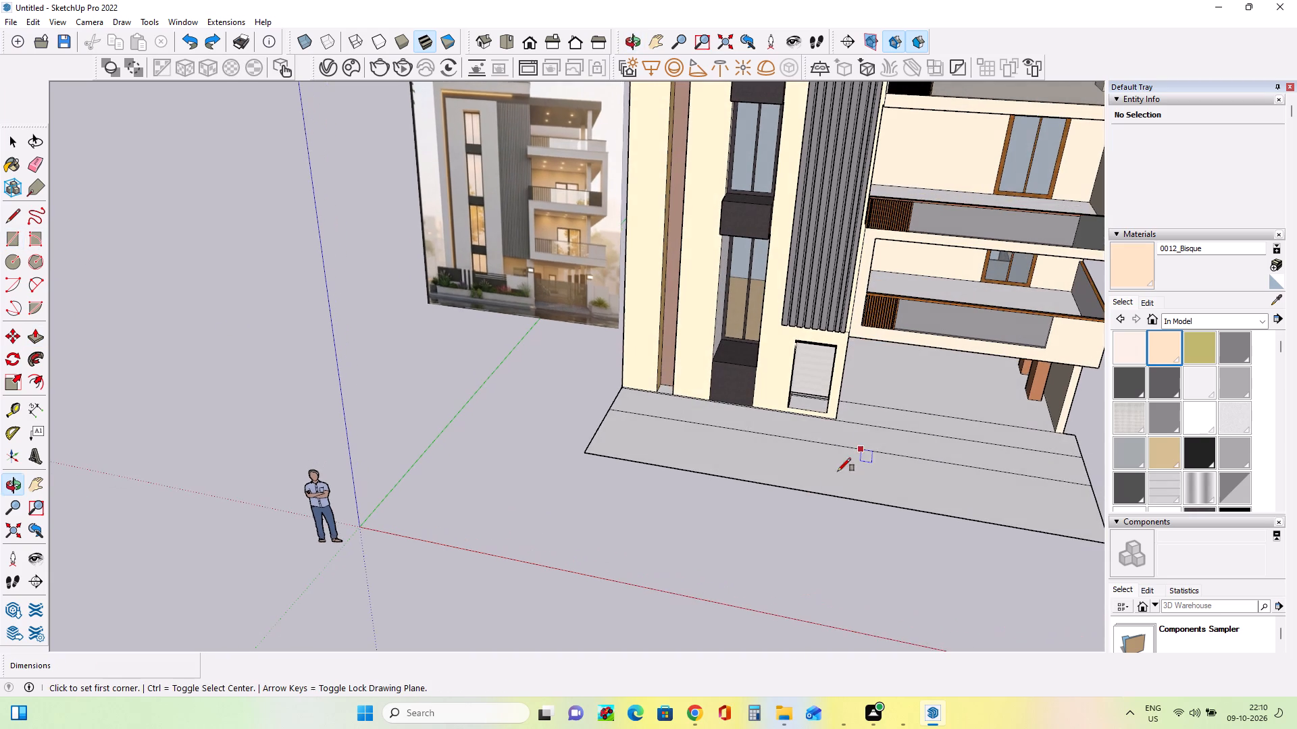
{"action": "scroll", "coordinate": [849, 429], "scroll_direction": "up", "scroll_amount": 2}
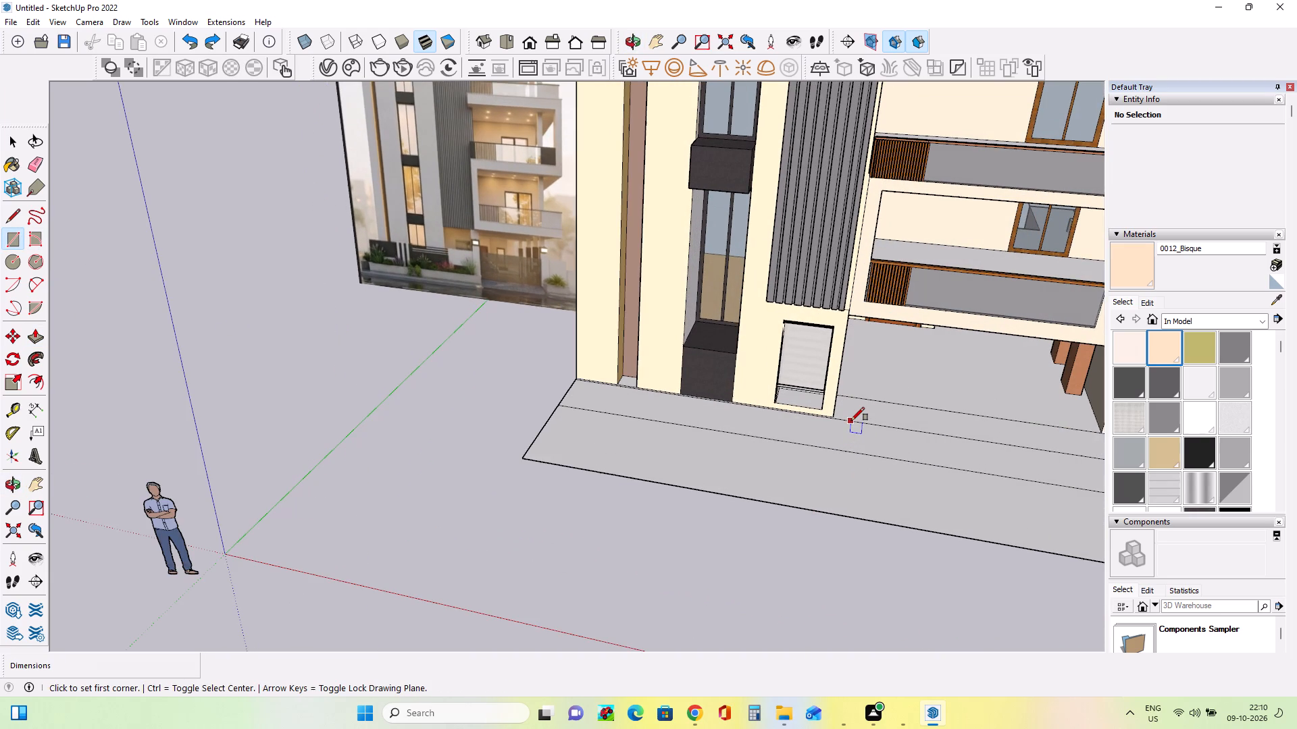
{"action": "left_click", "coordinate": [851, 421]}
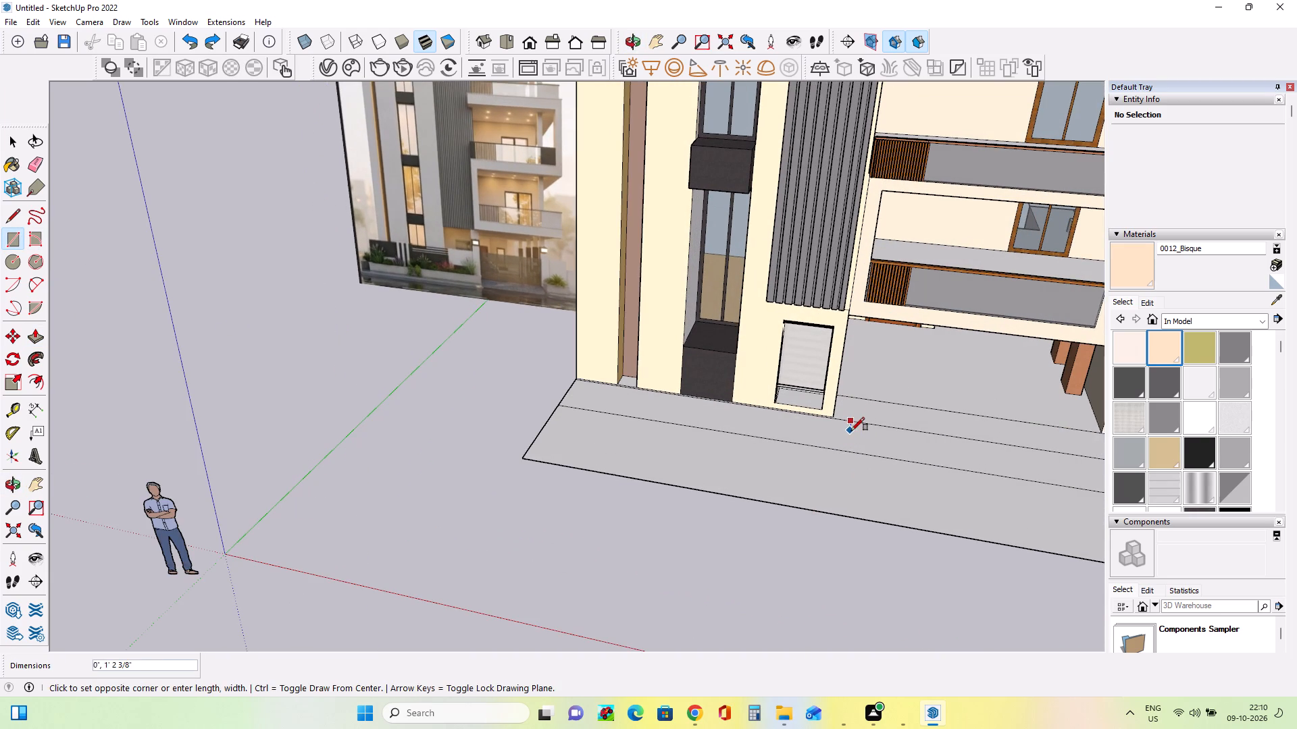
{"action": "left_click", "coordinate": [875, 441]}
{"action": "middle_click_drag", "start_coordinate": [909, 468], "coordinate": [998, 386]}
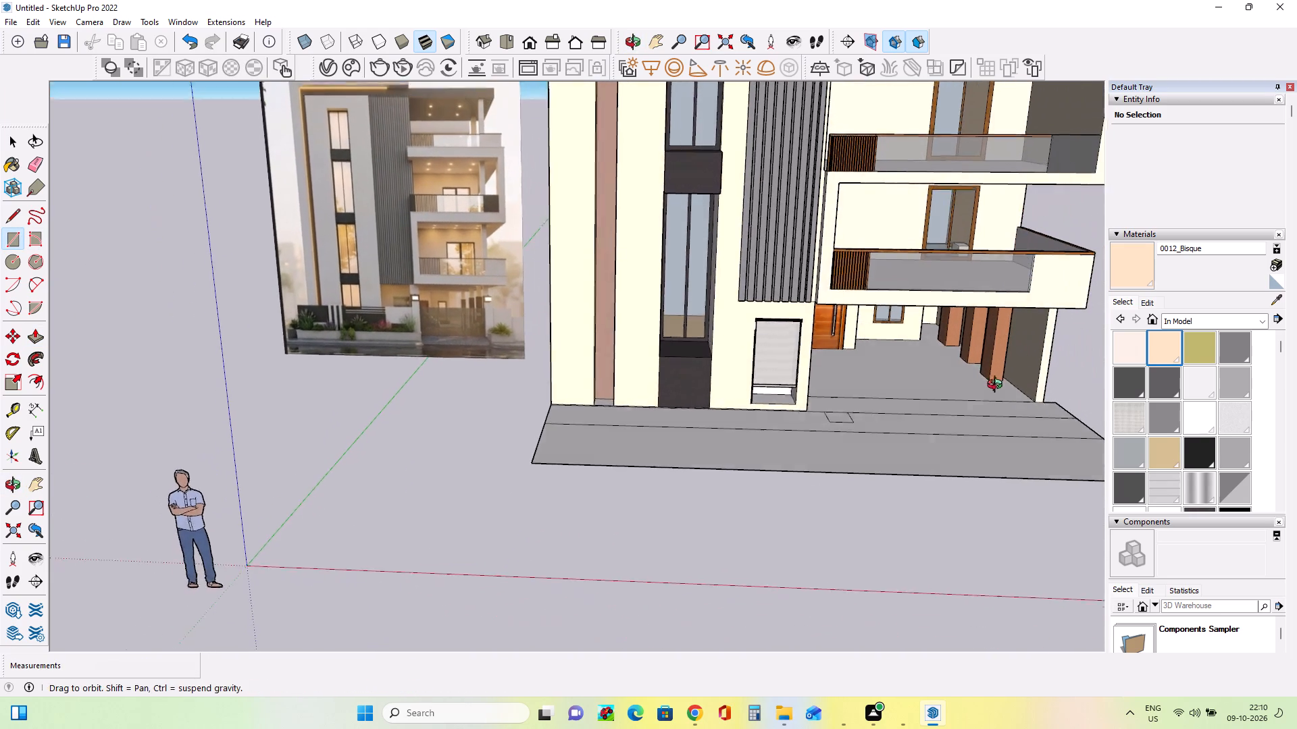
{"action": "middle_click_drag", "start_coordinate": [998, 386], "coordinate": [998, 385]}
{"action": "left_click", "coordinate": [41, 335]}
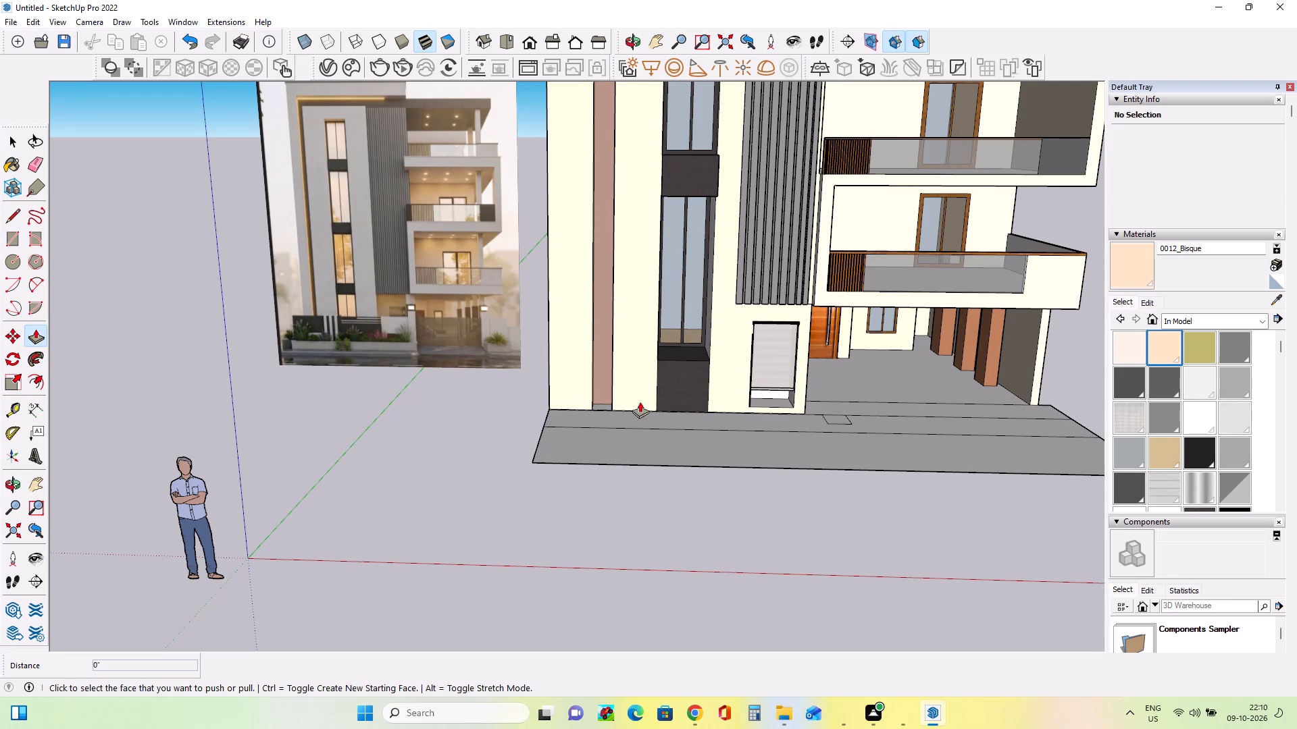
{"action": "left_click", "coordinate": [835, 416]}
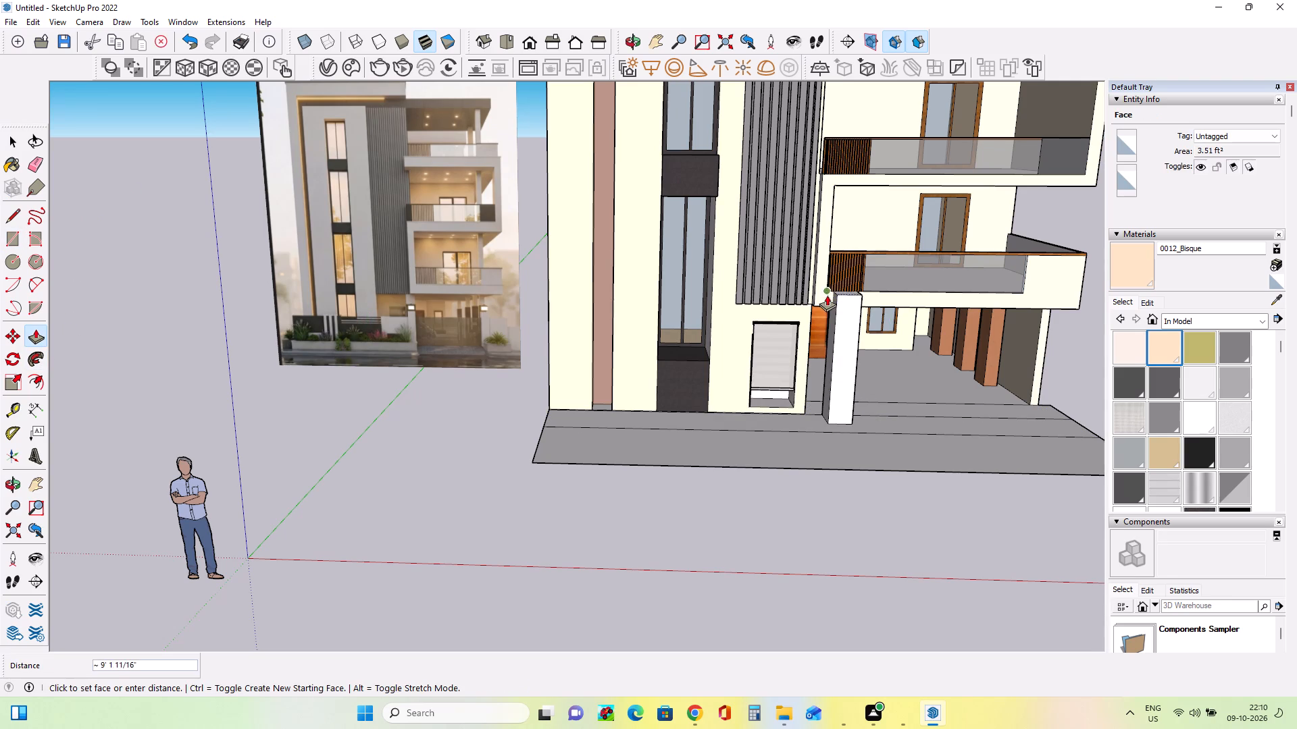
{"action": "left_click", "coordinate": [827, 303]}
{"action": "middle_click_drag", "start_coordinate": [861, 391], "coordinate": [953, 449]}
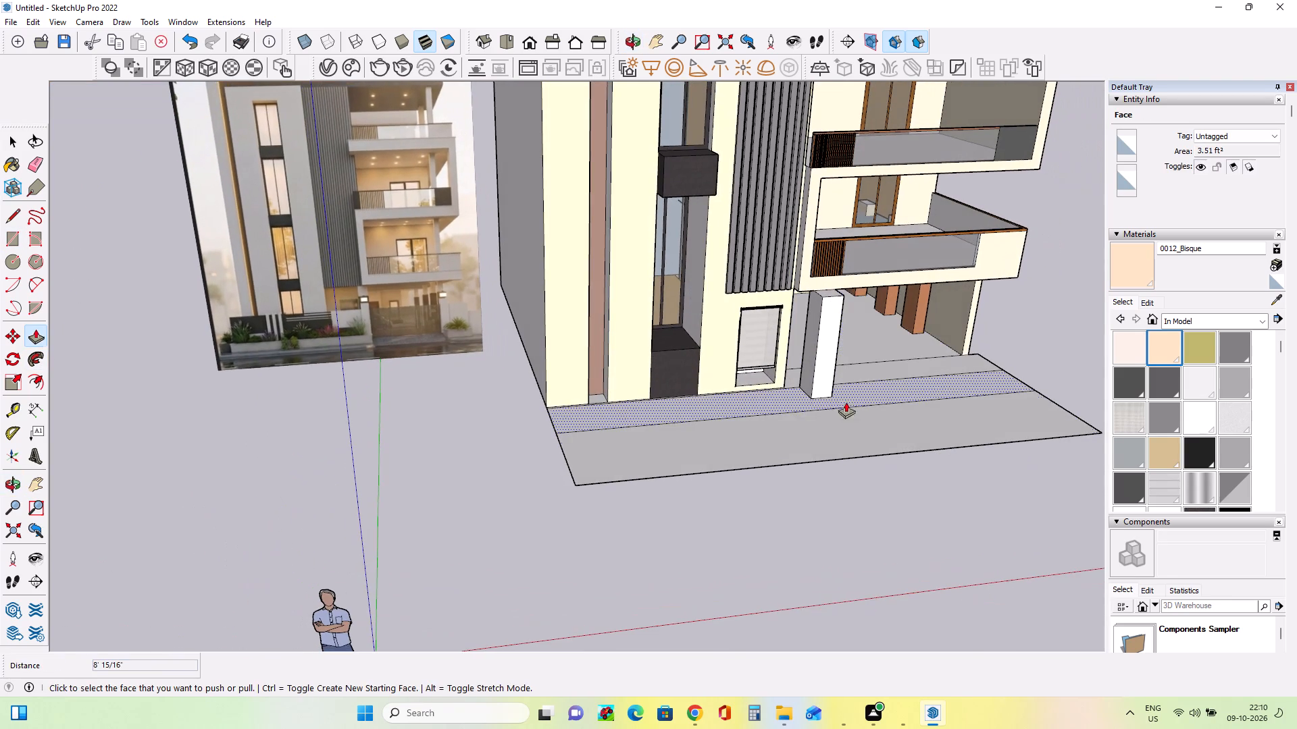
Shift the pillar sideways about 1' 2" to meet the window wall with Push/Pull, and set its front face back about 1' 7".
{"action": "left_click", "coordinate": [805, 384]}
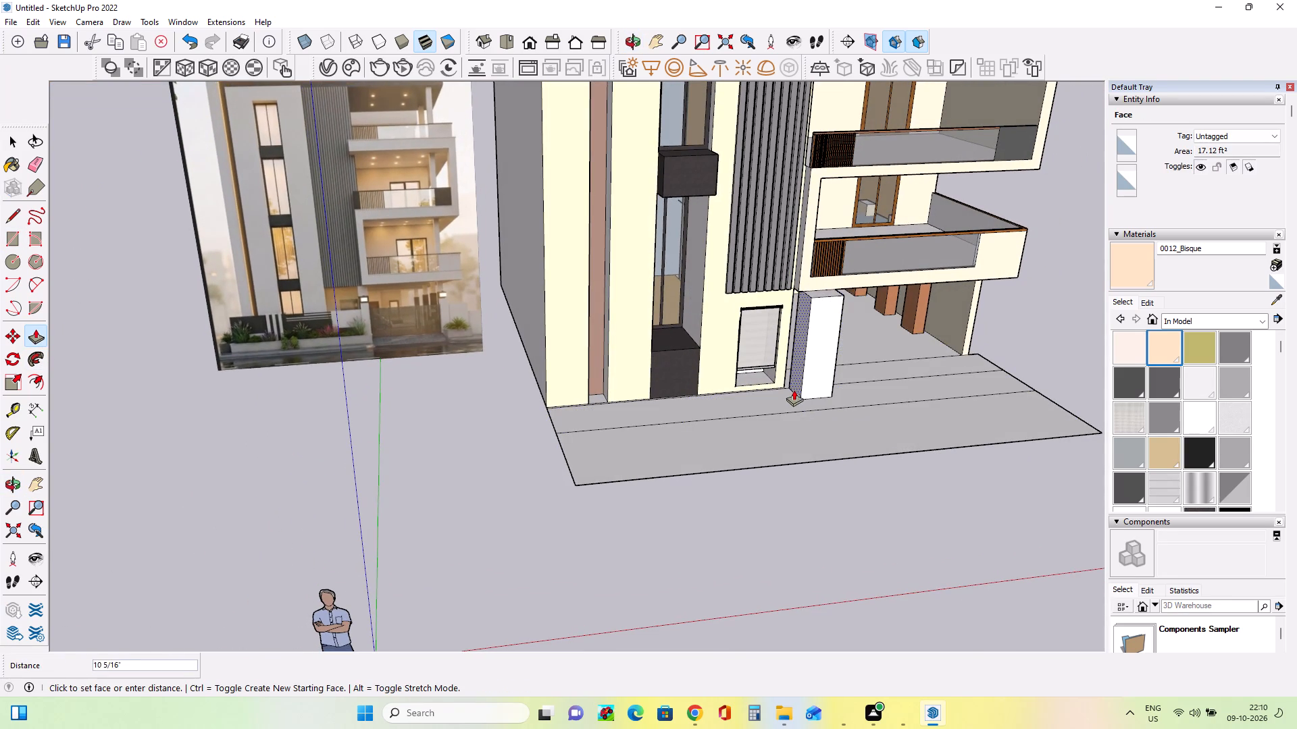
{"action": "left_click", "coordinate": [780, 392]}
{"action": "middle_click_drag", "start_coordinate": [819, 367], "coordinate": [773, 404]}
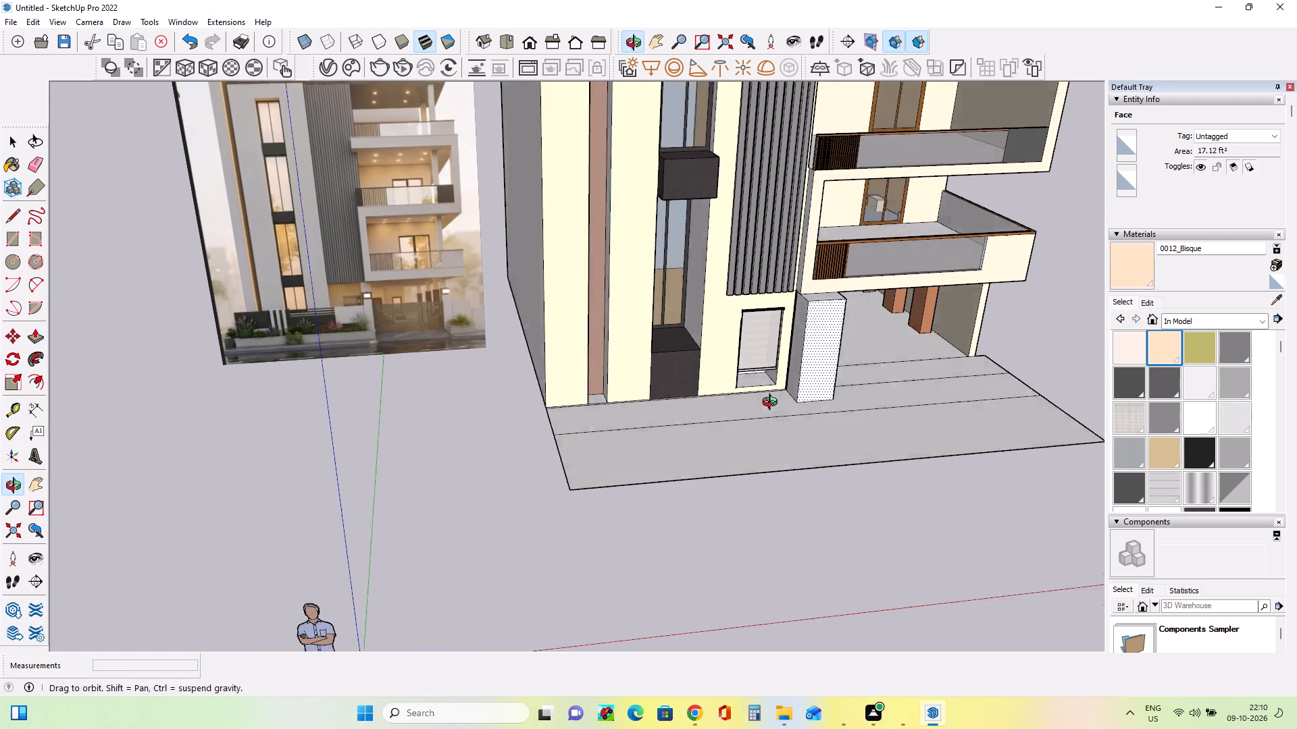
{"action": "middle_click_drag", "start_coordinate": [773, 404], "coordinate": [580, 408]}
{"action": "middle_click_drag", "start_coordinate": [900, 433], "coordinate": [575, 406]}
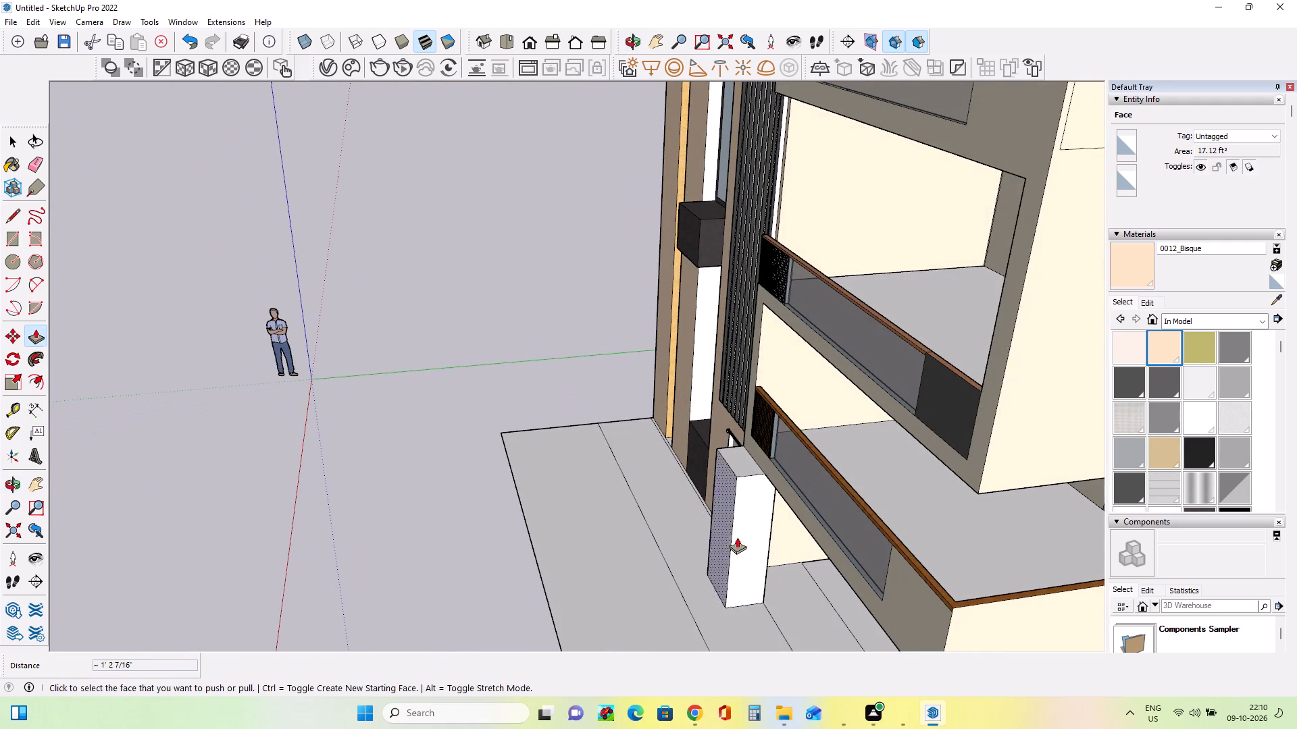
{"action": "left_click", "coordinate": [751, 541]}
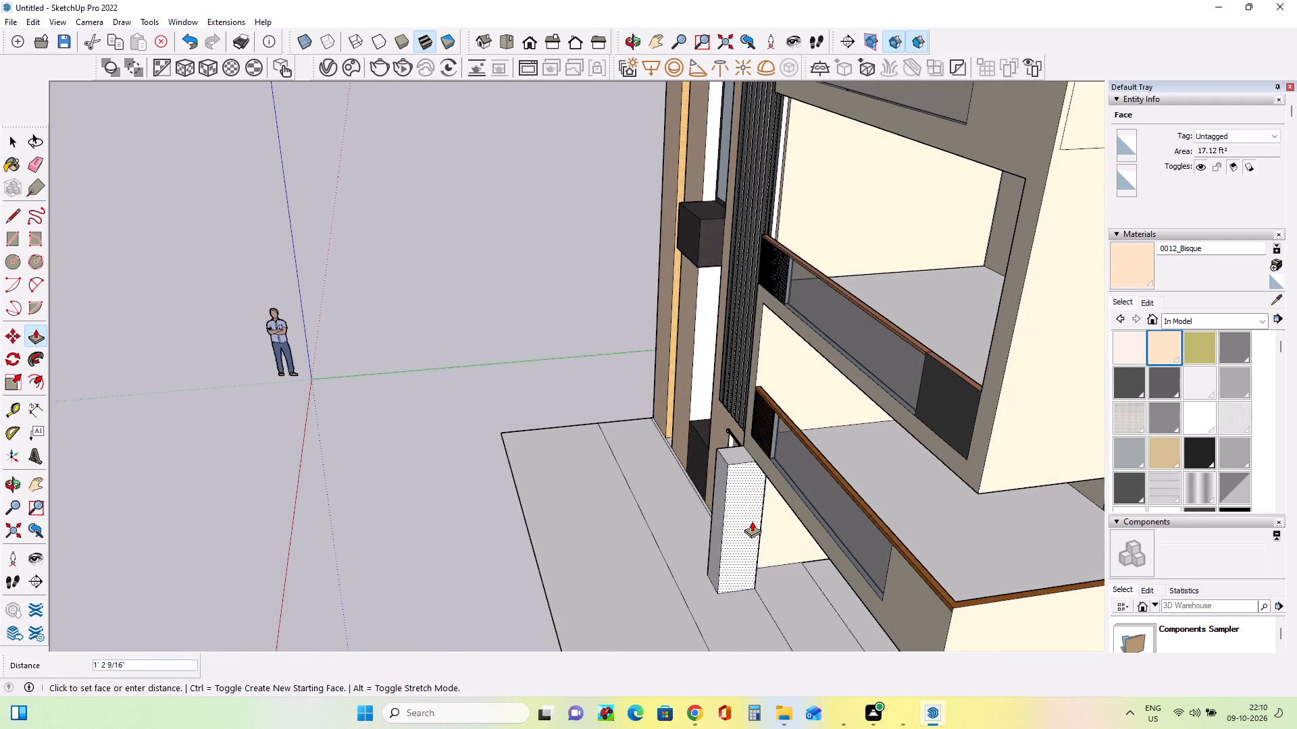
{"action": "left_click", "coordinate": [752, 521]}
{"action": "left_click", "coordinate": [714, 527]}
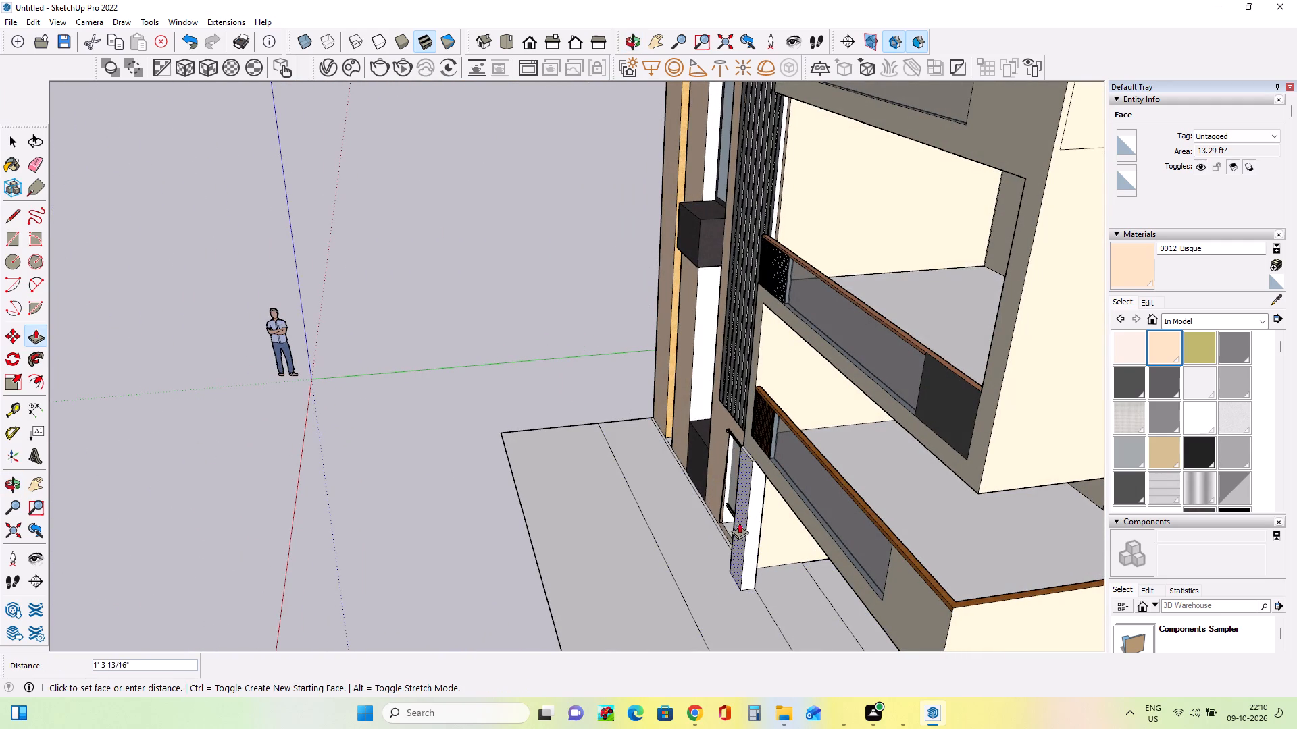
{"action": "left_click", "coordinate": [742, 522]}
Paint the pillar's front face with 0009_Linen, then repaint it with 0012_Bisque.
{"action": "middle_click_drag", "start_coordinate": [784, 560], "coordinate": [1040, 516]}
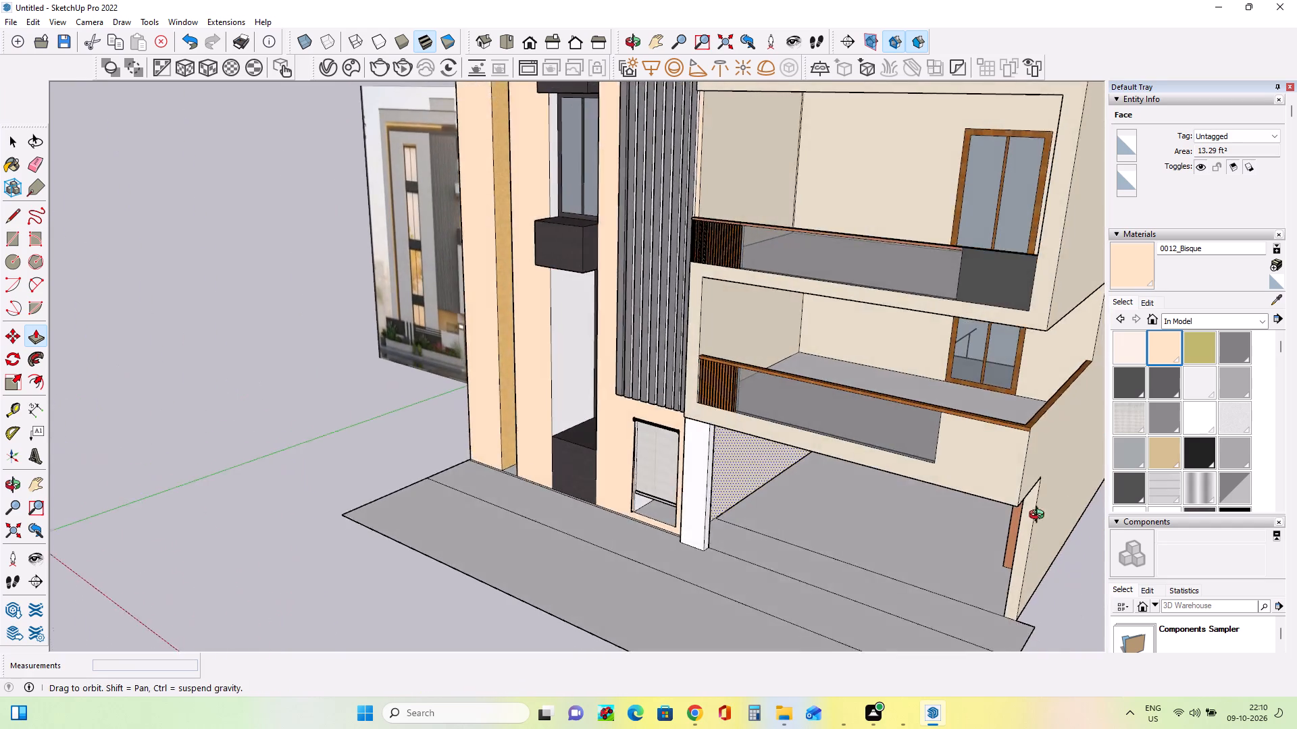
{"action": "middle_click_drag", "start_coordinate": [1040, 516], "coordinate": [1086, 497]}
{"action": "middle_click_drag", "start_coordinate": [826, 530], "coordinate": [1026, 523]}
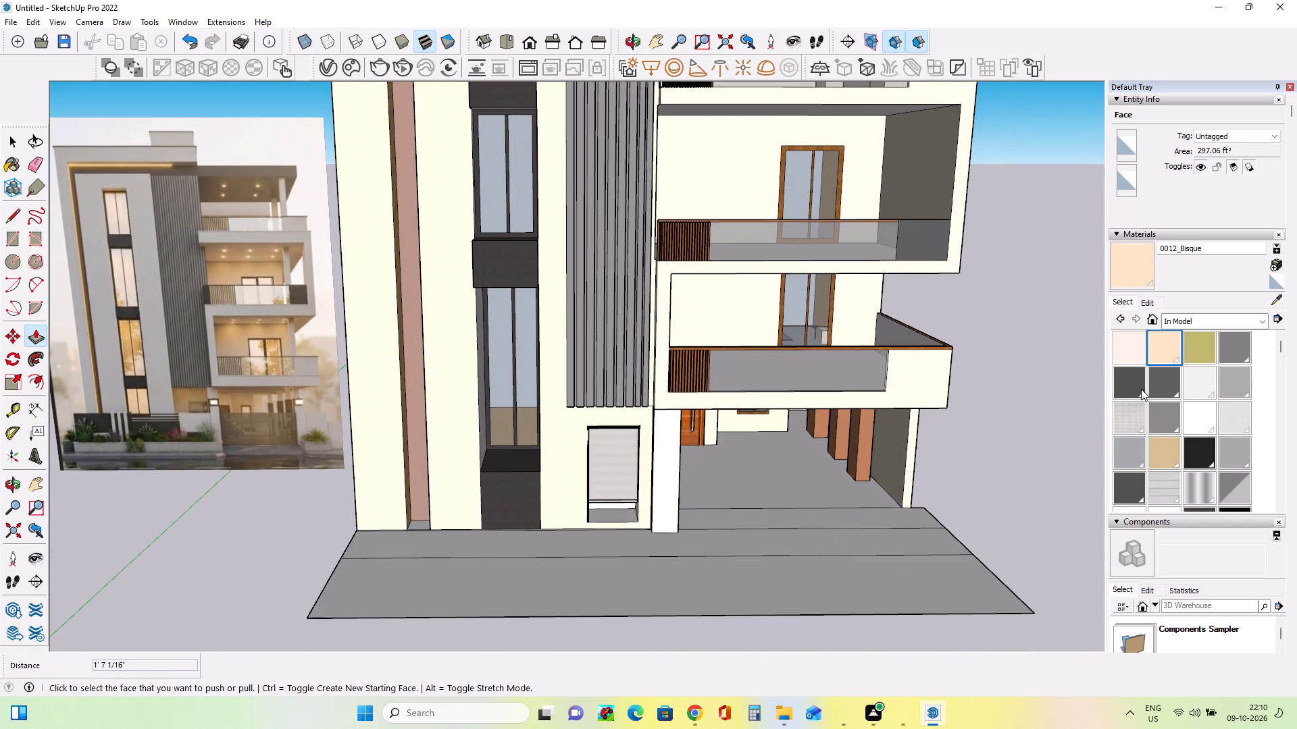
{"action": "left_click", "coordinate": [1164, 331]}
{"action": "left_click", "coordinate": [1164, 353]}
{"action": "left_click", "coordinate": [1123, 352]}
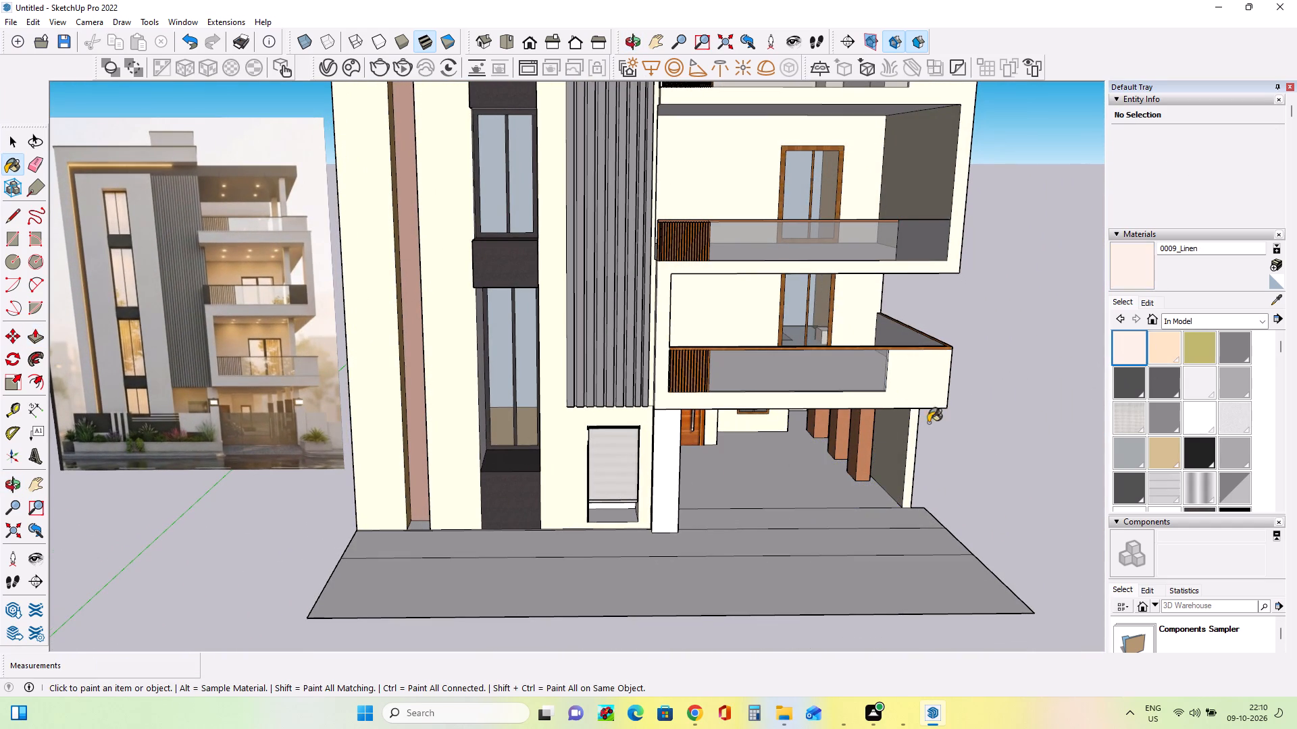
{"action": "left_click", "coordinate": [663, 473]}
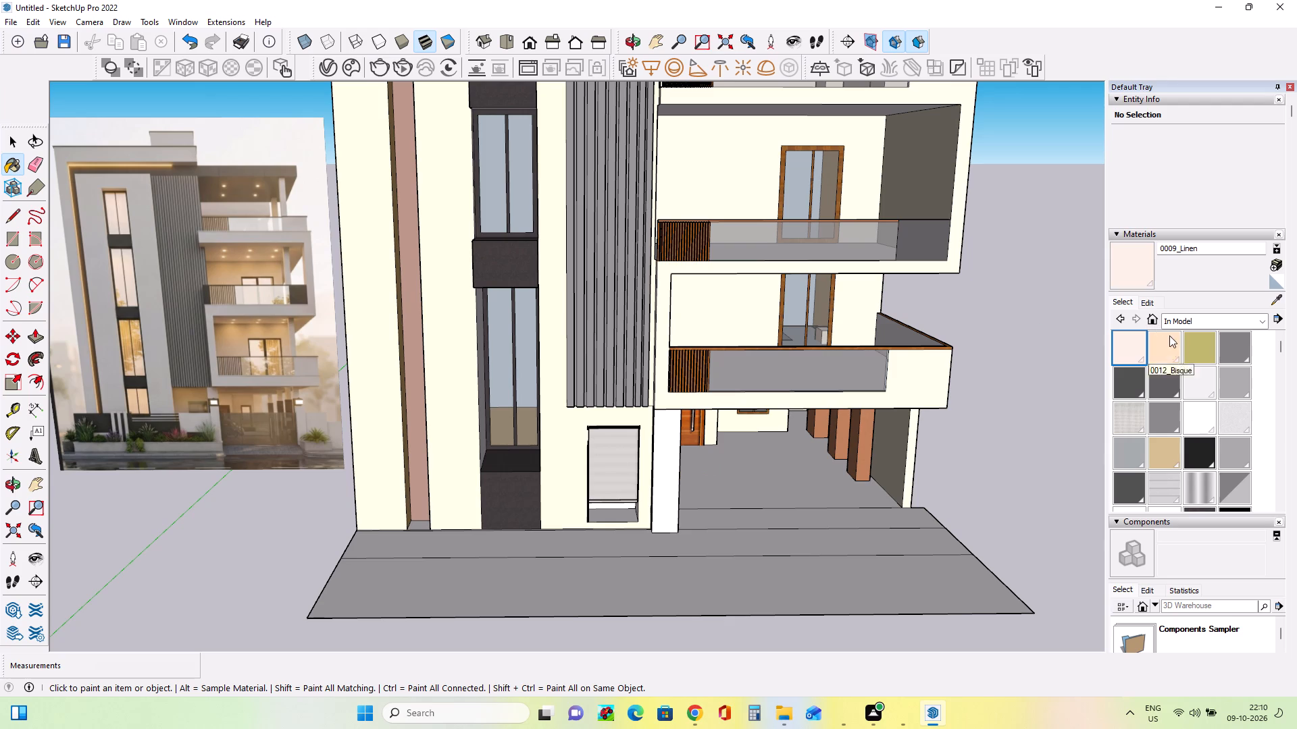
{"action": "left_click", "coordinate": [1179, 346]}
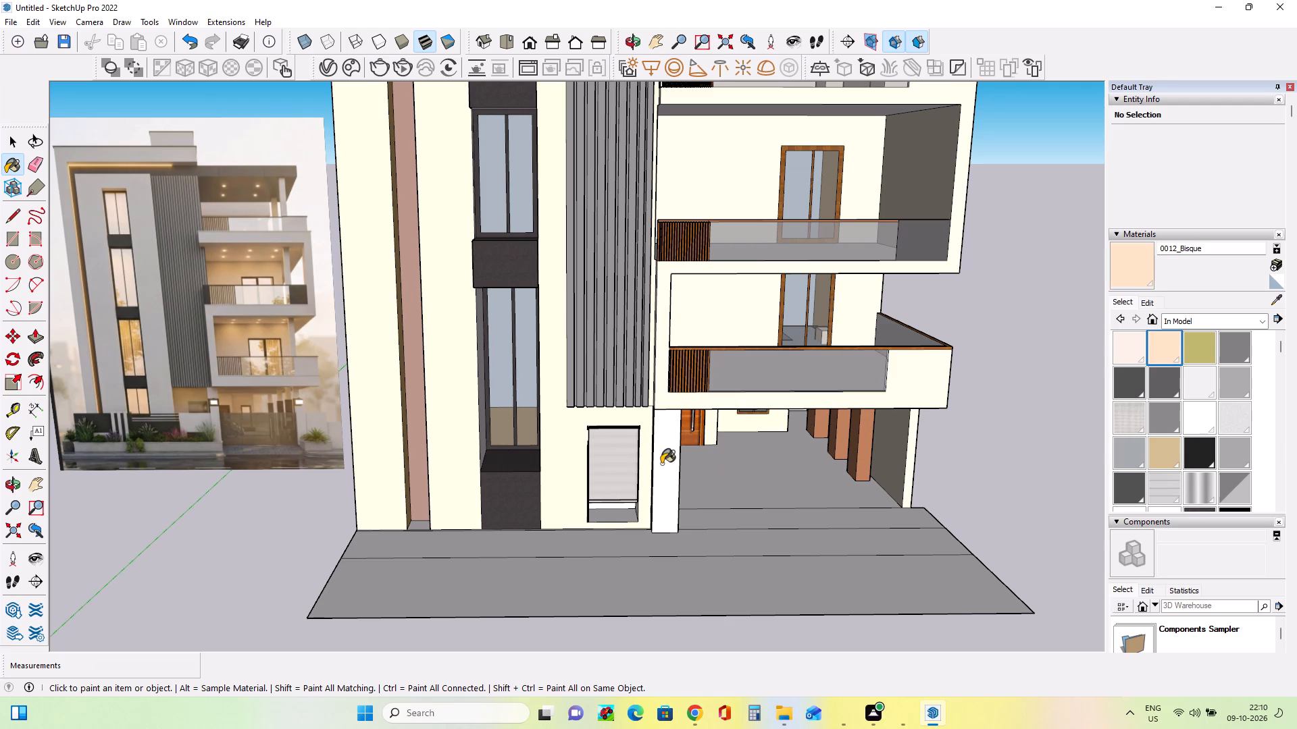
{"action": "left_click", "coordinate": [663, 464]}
Examine the gate pillars, their lamps and the adjoining boundary wall in the reference image against the model's front.
{"action": "middle_click_drag", "start_coordinate": [723, 482], "coordinate": [697, 489]}
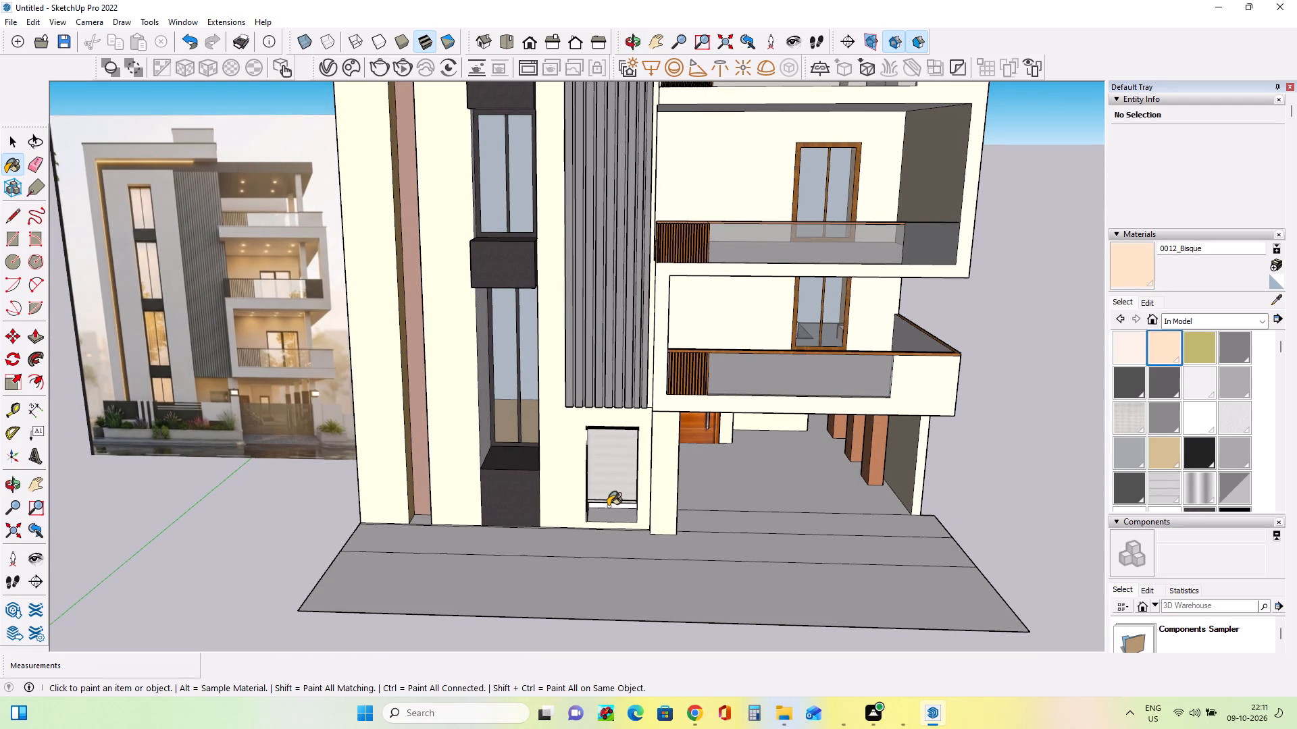
{"action": "scroll", "coordinate": [669, 491], "scroll_direction": "up", "scroll_amount": 2}
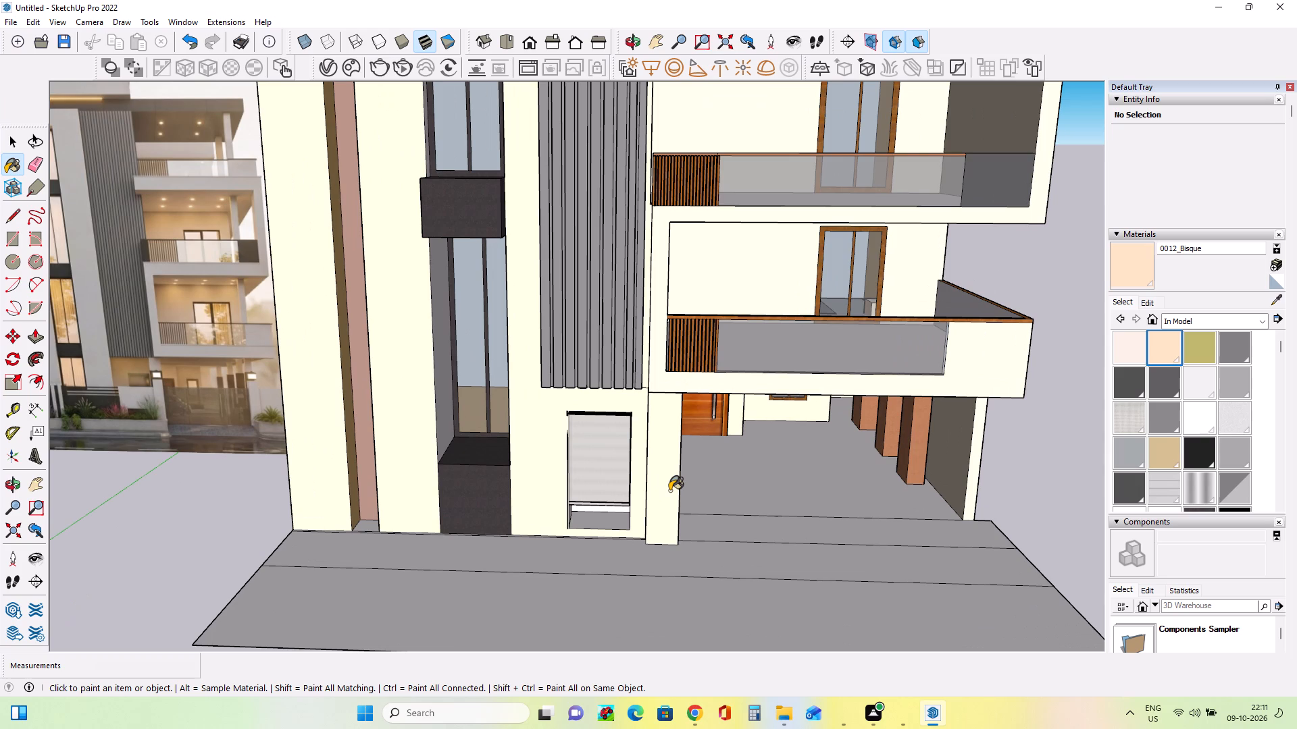
{"action": "middle_click_drag", "start_coordinate": [734, 479], "coordinate": [740, 489]}
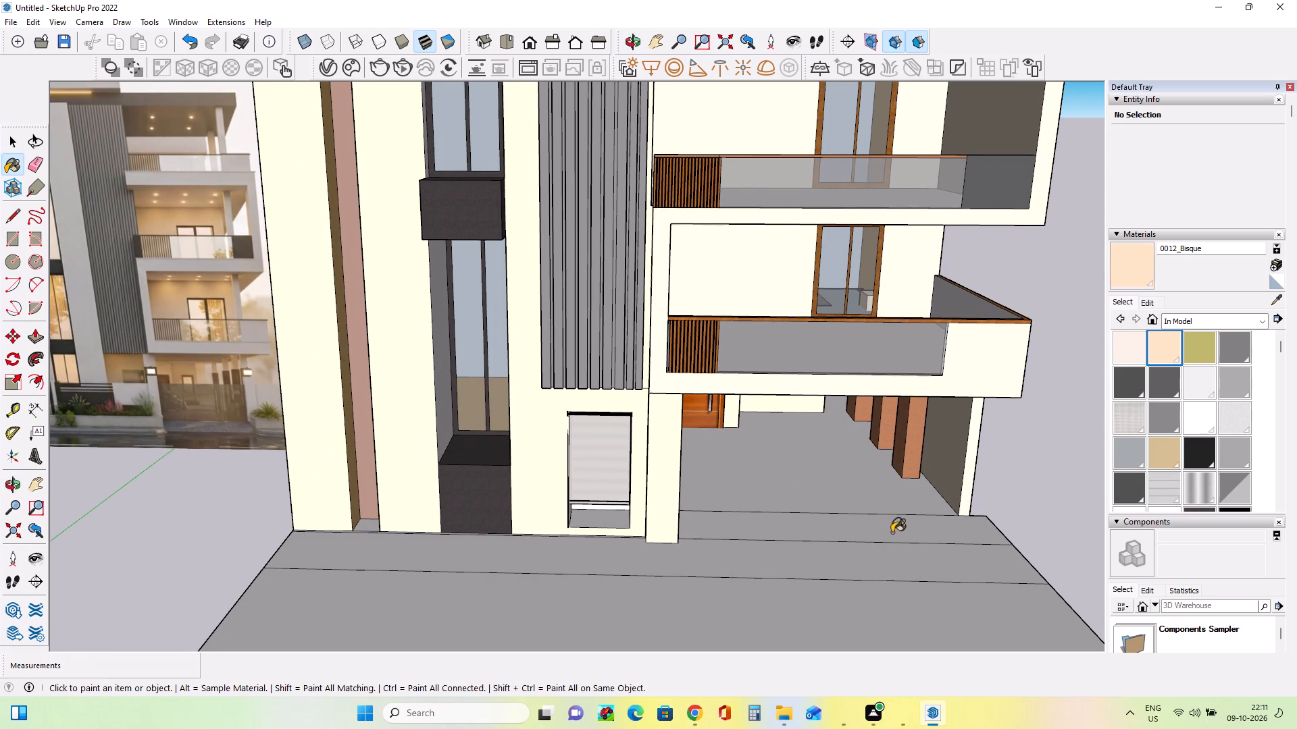
{"action": "scroll", "coordinate": [173, 369], "scroll_direction": "up", "scroll_amount": 9}
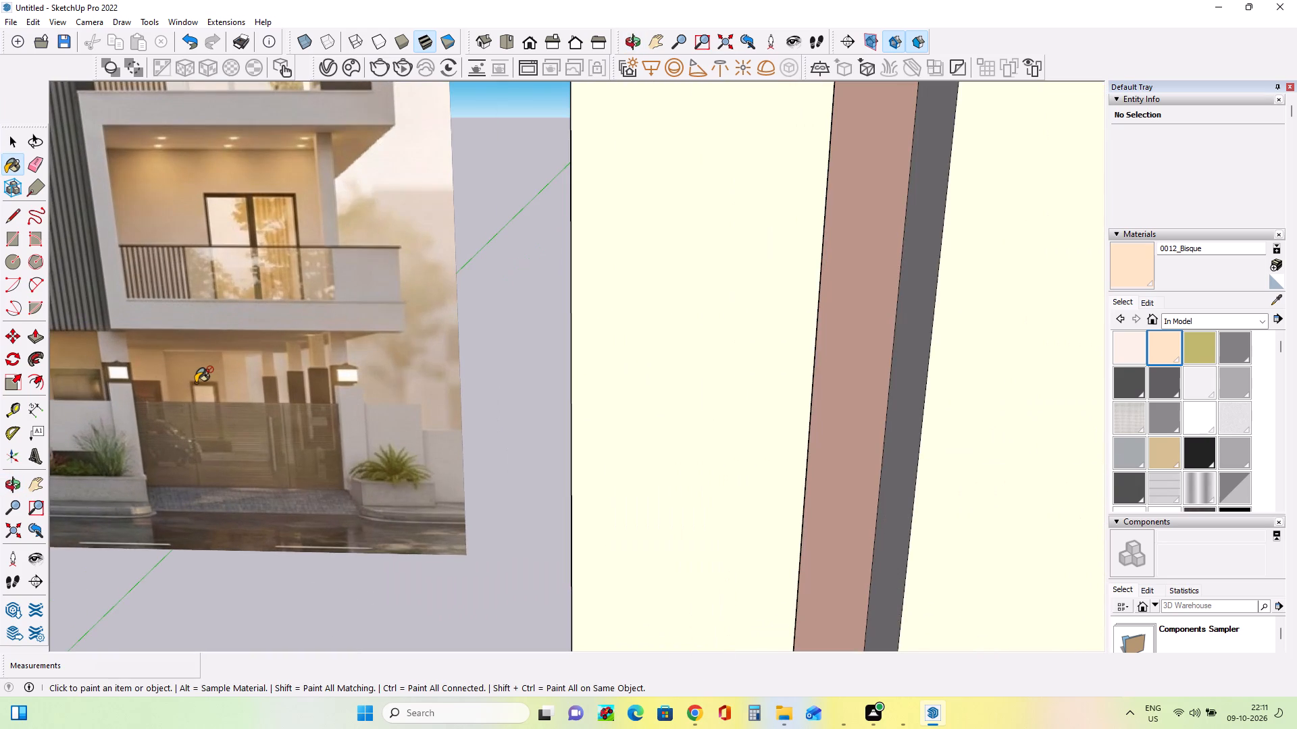
{"action": "scroll", "coordinate": [197, 382], "scroll_direction": "down", "scroll_amount": 6}
{"action": "scroll", "coordinate": [143, 416], "scroll_direction": "up", "scroll_amount": 4}
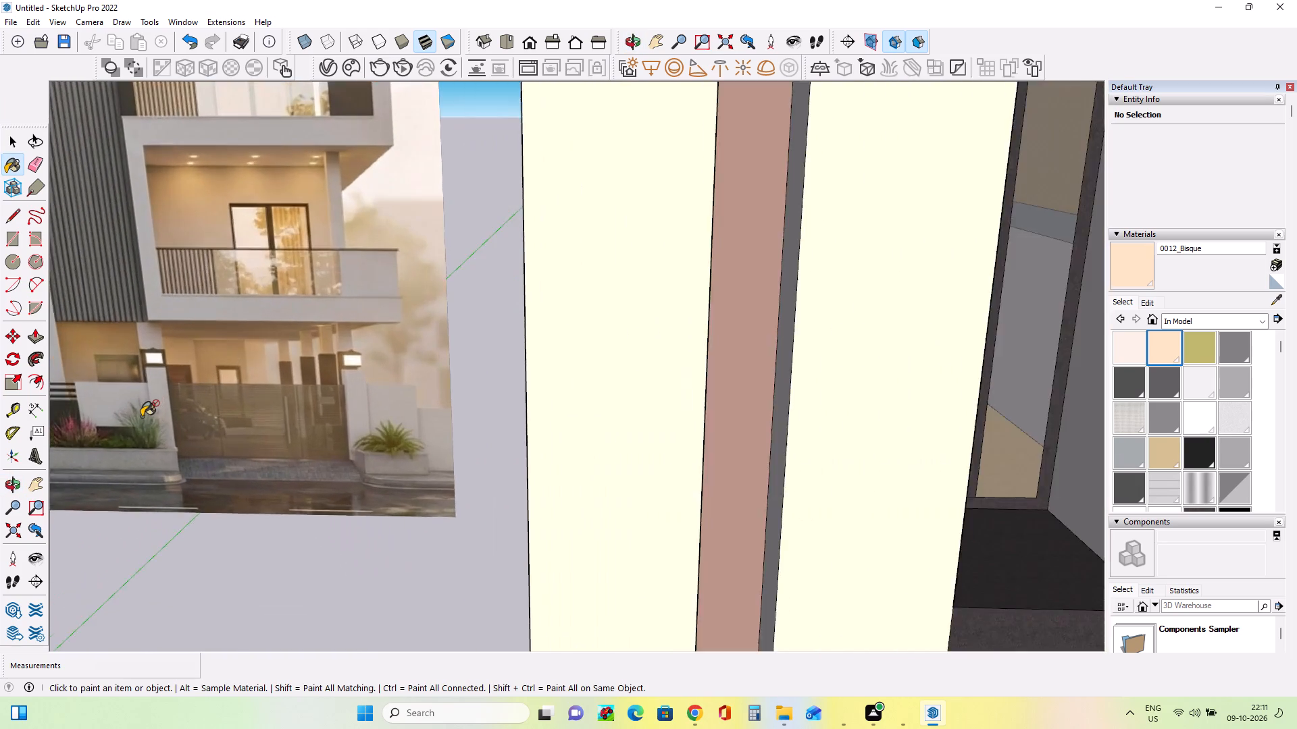
{"action": "scroll", "coordinate": [143, 416], "scroll_direction": "up", "scroll_amount": 8}
{"action": "middle_click_drag", "start_coordinate": [161, 406], "coordinate": [273, 375]}
{"action": "scroll", "coordinate": [273, 375], "scroll_direction": "down", "scroll_amount": 2}
{"action": "middle_click_drag", "start_coordinate": [273, 375], "coordinate": [274, 375]}
{"action": "scroll", "coordinate": [274, 375], "scroll_direction": "down", "scroll_amount": 1}
{"action": "middle_click_drag", "start_coordinate": [274, 375], "coordinate": [274, 361]}
{"action": "scroll", "coordinate": [274, 361], "scroll_direction": "down", "scroll_amount": 2}
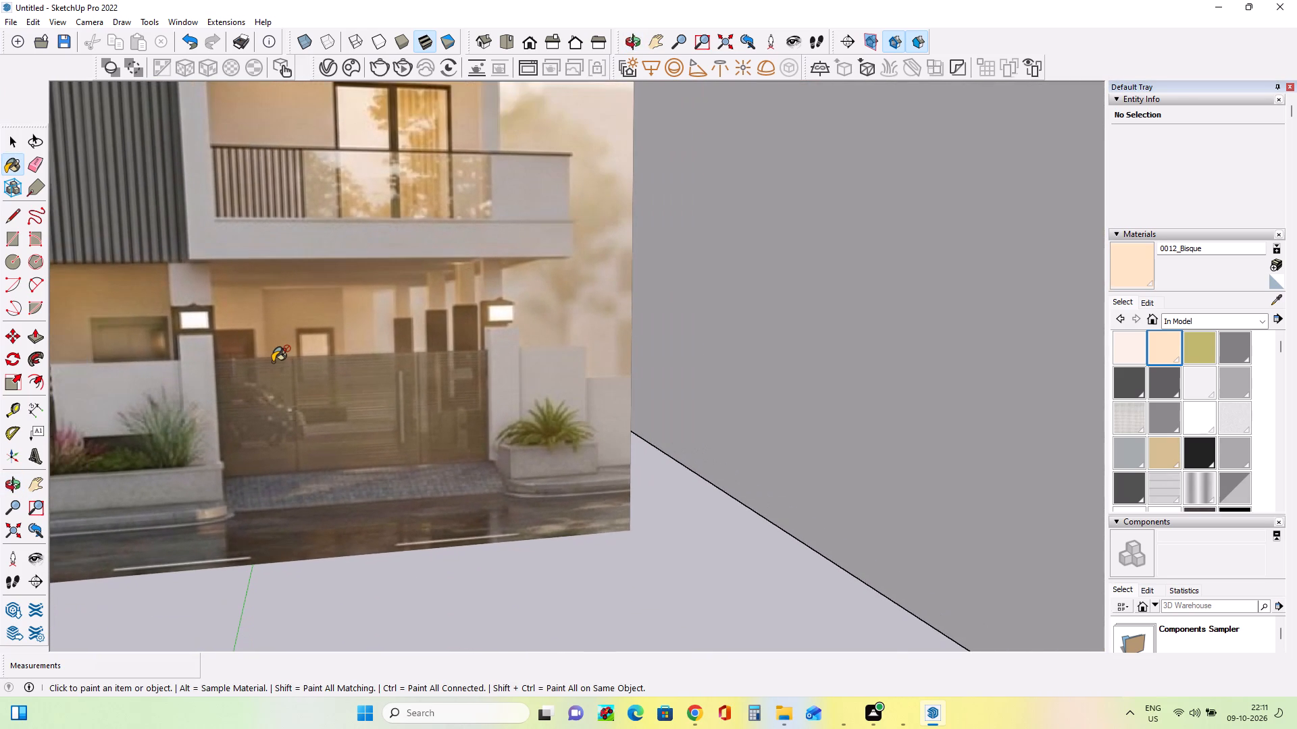
{"action": "scroll", "coordinate": [274, 361], "scroll_direction": "down", "scroll_amount": 16}
{"action": "middle_click_drag", "start_coordinate": [652, 422], "coordinate": [652, 423]}
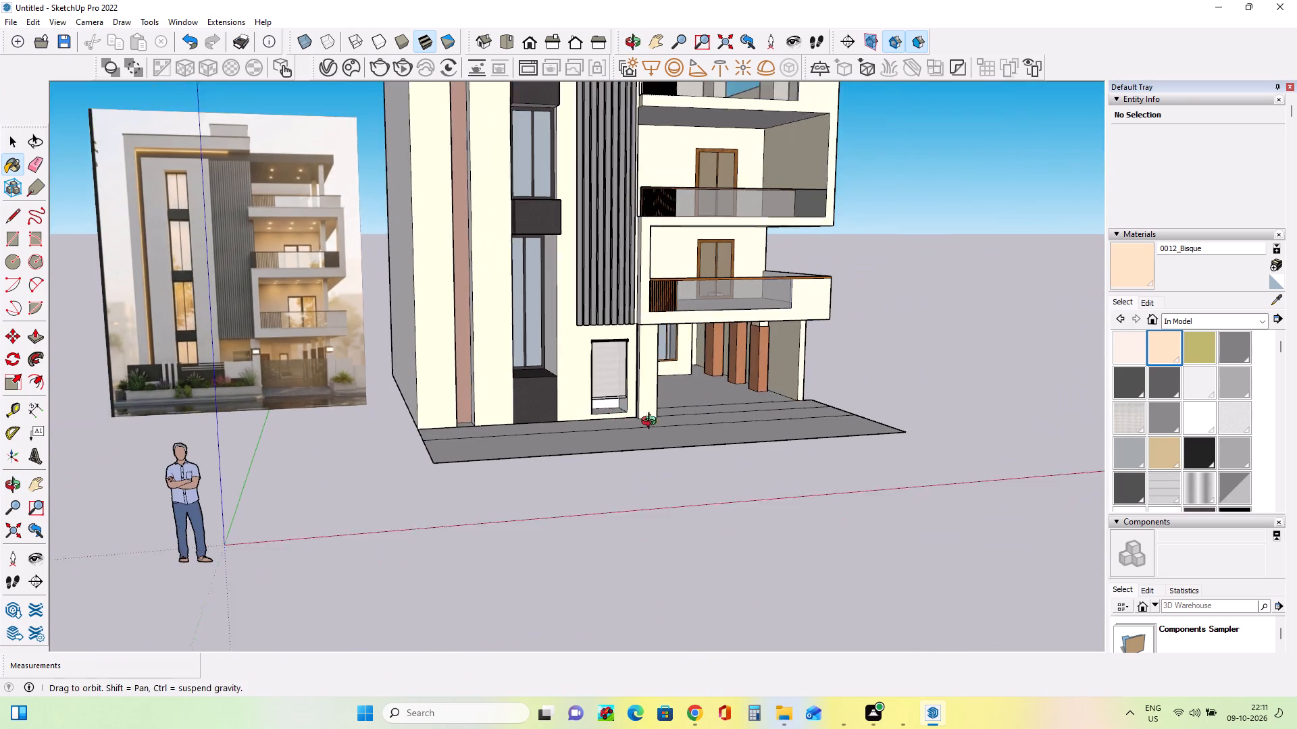
{"action": "middle_click_drag", "start_coordinate": [652, 423], "coordinate": [600, 480]}
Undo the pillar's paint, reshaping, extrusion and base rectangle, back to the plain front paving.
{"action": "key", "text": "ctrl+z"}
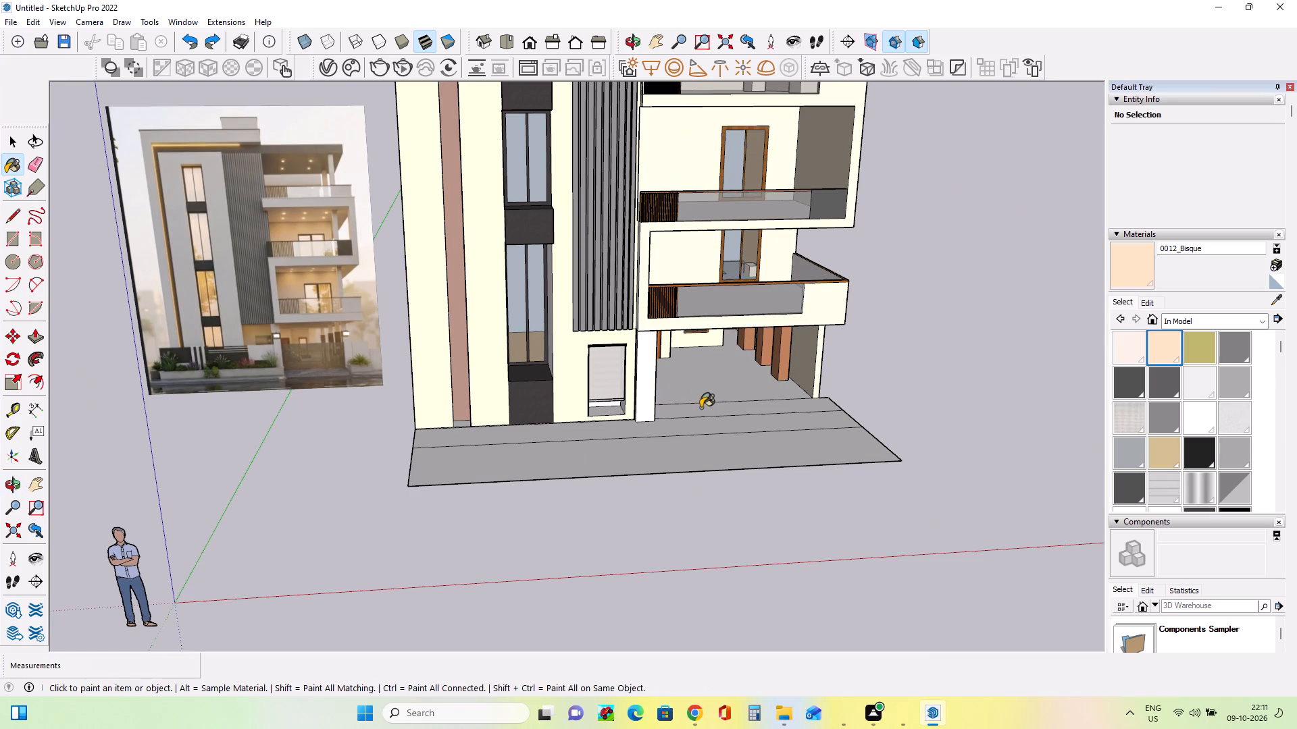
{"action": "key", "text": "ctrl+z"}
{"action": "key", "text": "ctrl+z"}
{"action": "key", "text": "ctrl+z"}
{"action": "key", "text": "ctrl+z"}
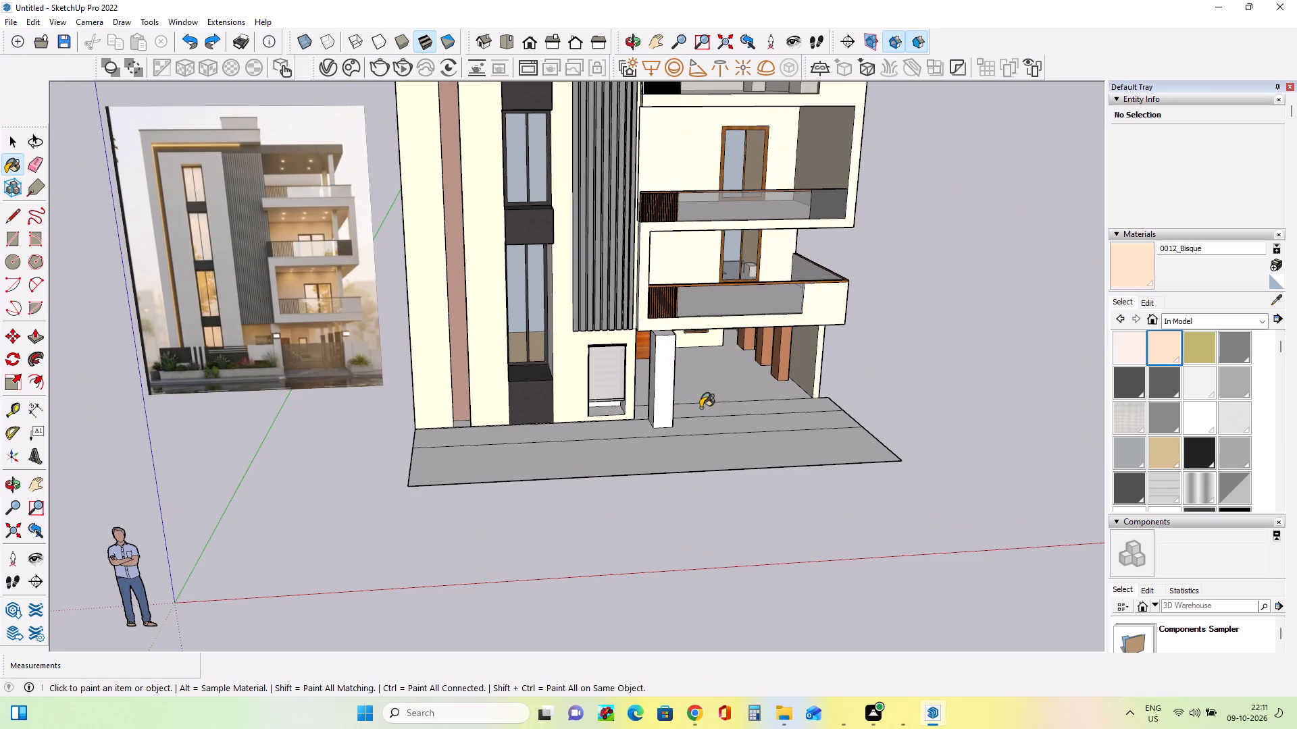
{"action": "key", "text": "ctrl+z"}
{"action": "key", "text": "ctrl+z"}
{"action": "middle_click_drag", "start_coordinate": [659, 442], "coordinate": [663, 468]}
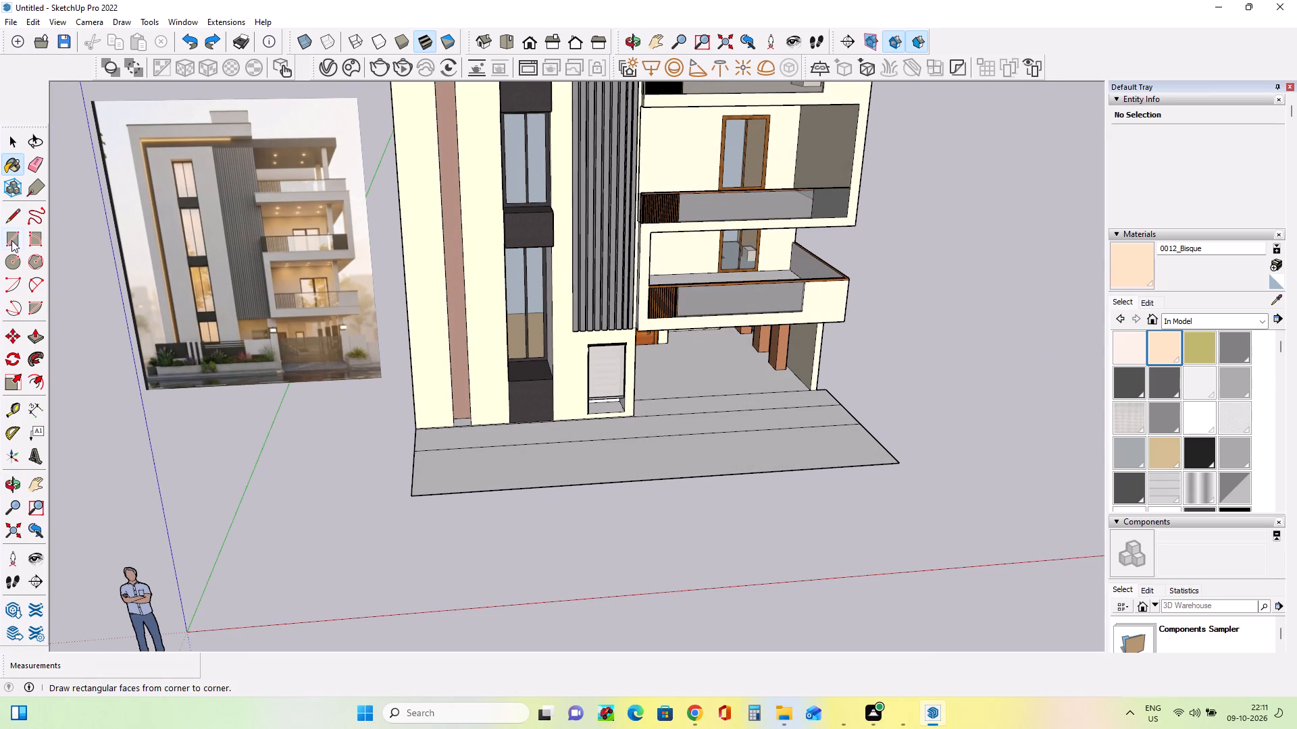
Mark a rectangular strip about 37' 4" by 1' across the front paving, erasing the edge line of the first 2'-deep rectangle.
{"action": "left_click", "coordinate": [11, 240]}
{"action": "left_click", "coordinate": [418, 450]}
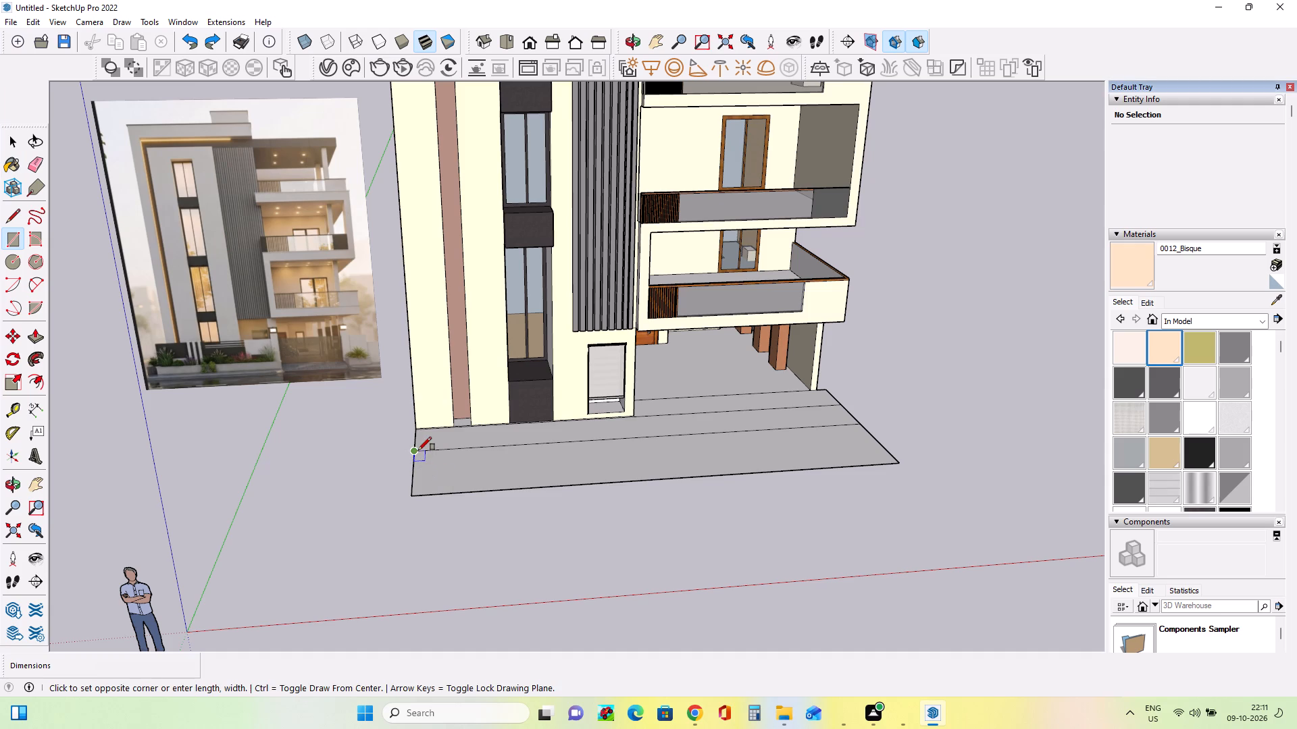
{"action": "left_click", "coordinate": [848, 415]}
{"action": "middle_click_drag", "start_coordinate": [703, 456], "coordinate": [714, 497]}
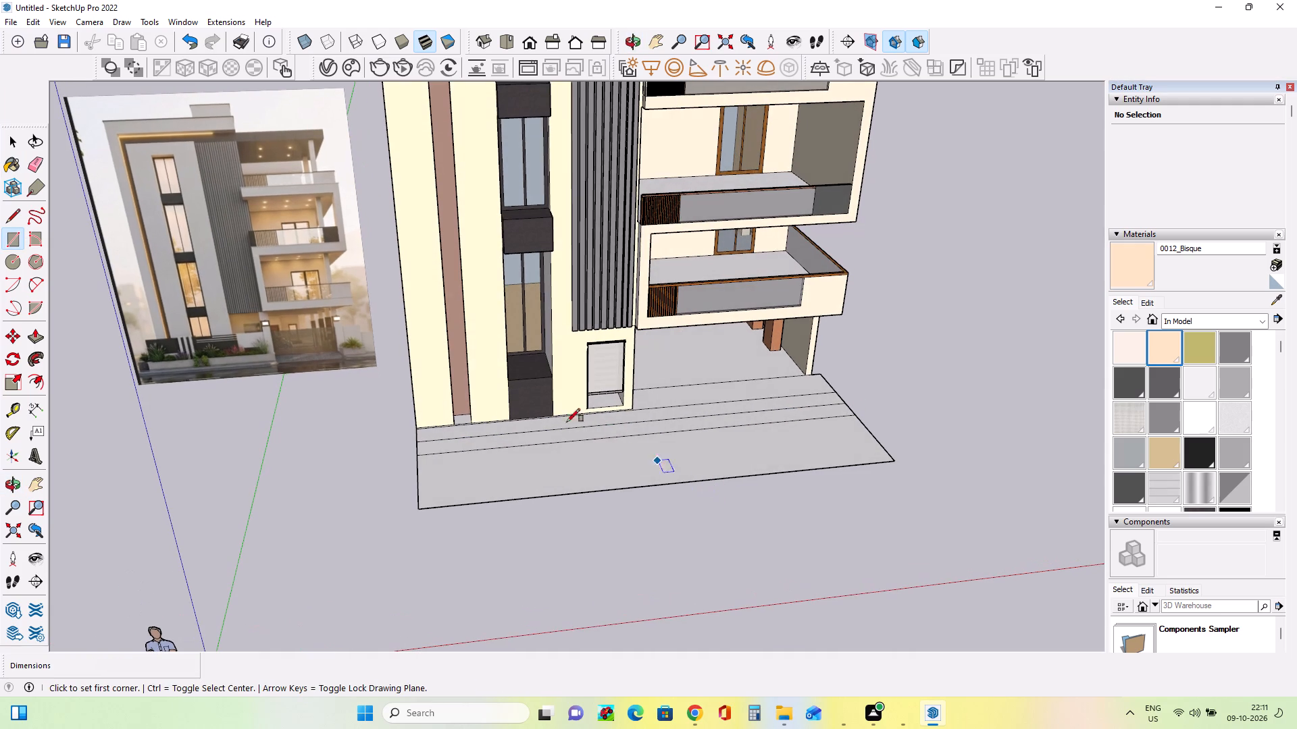
{"action": "left_click", "coordinate": [415, 456]}
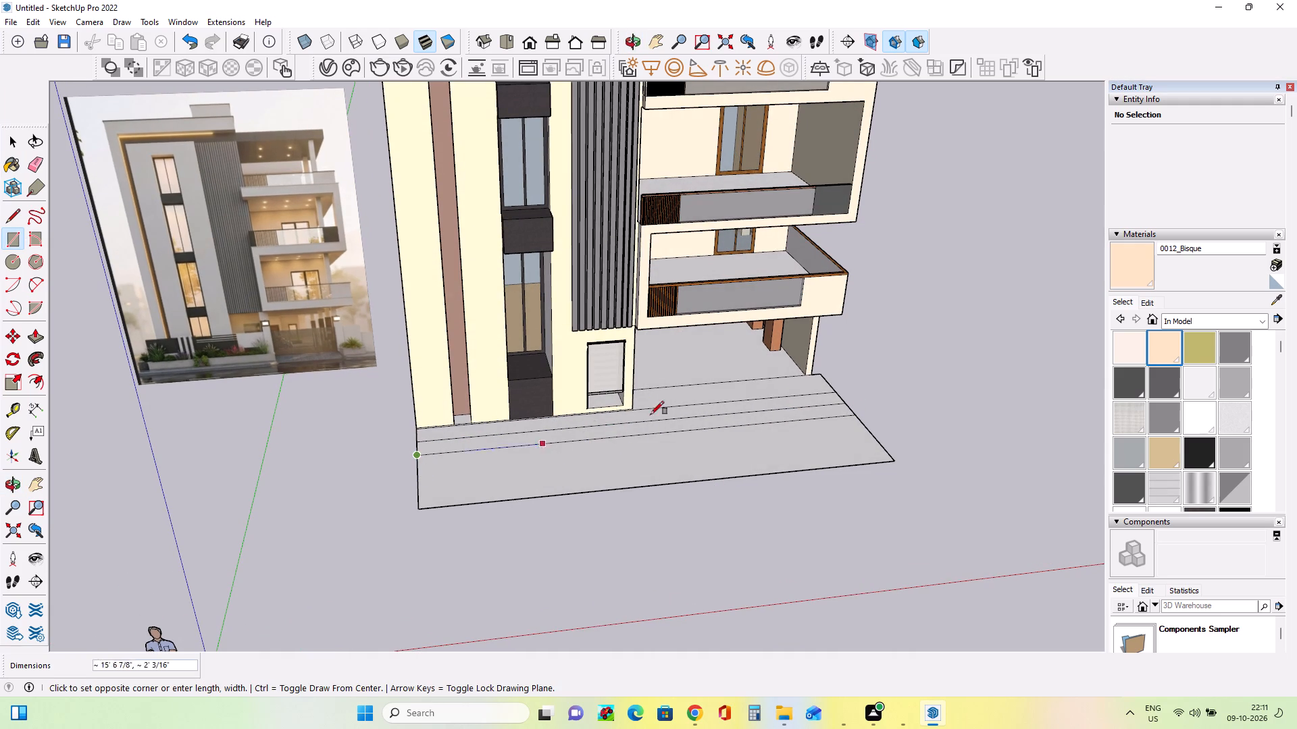
{"action": "scroll", "coordinate": [880, 409], "scroll_direction": "up", "scroll_amount": 3}
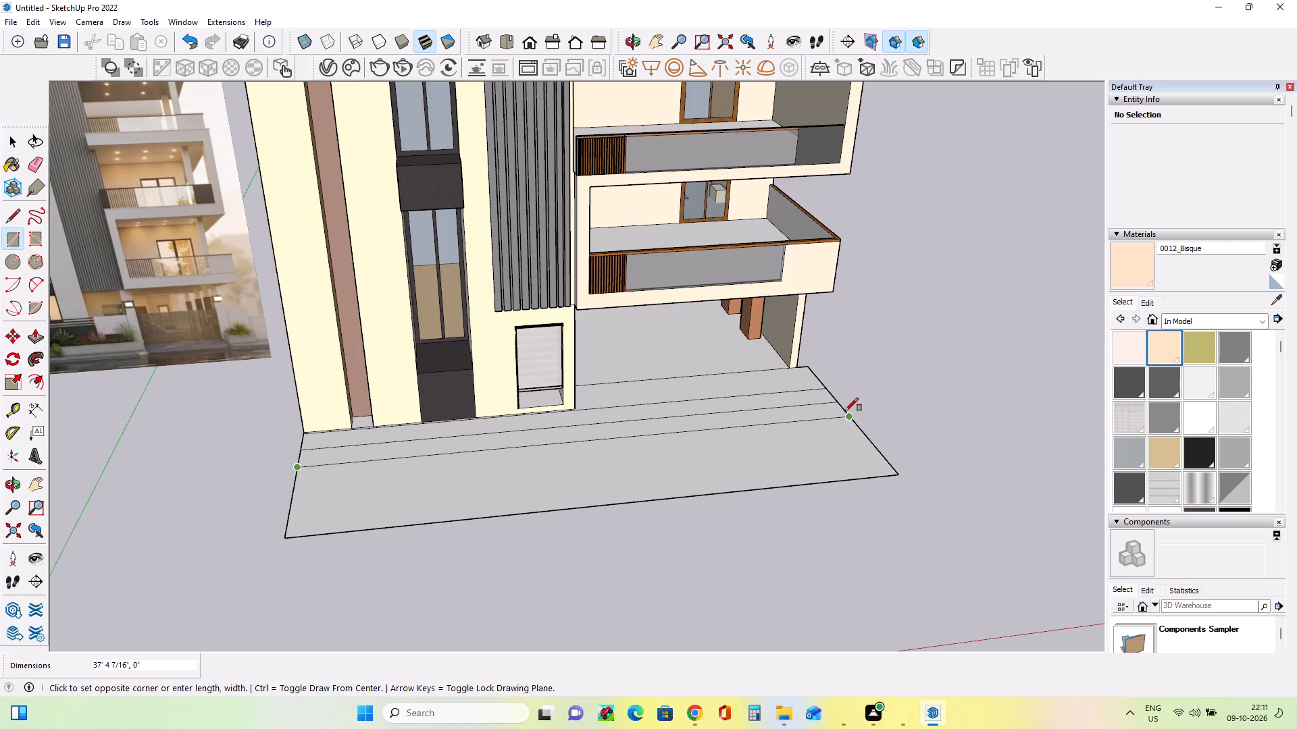
{"action": "scroll", "coordinate": [842, 412], "scroll_direction": "up", "scroll_amount": 2}
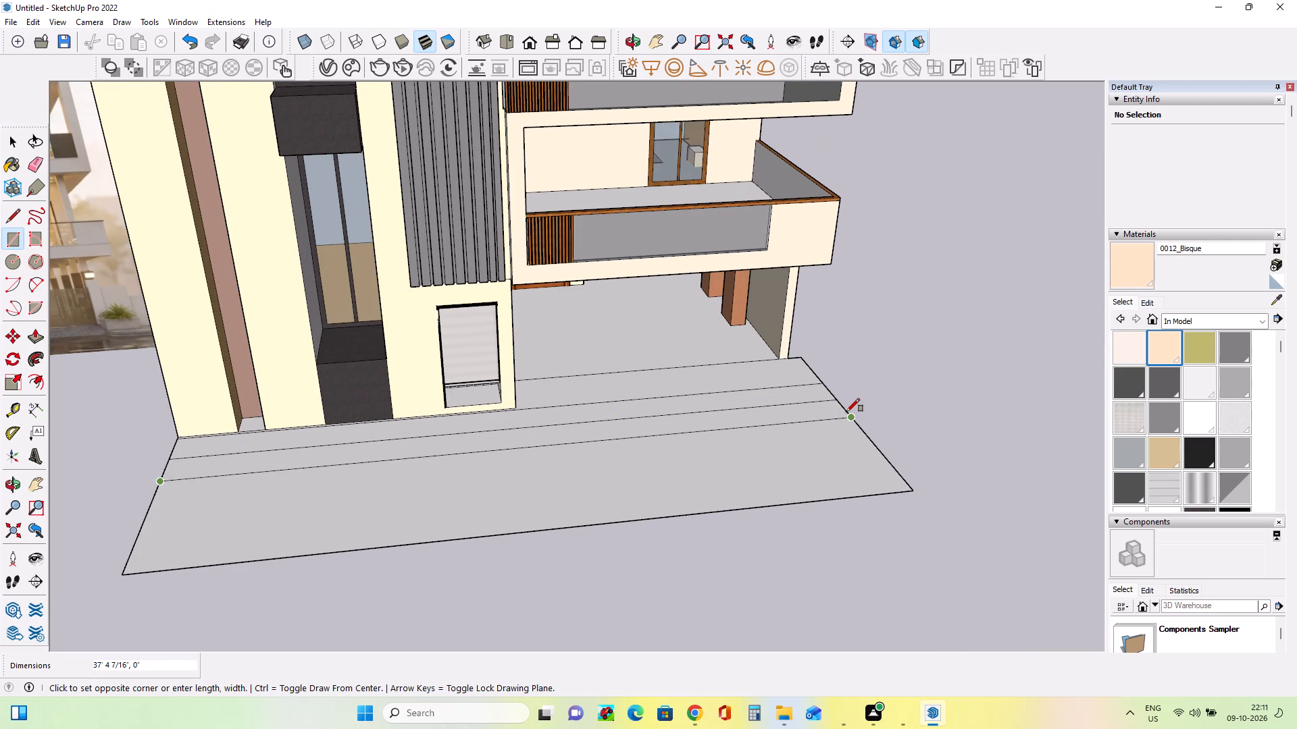
{"action": "left_click", "coordinate": [846, 408]}
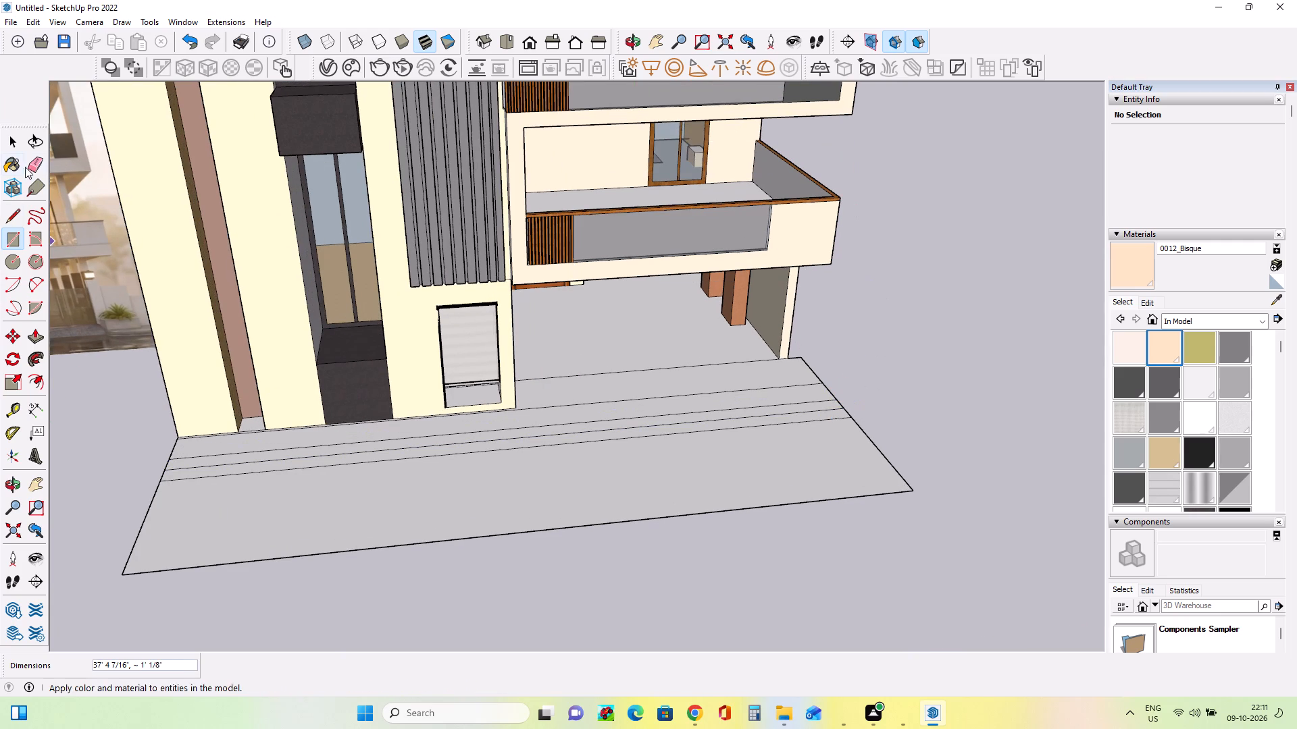
{"action": "left_click", "coordinate": [30, 163]}
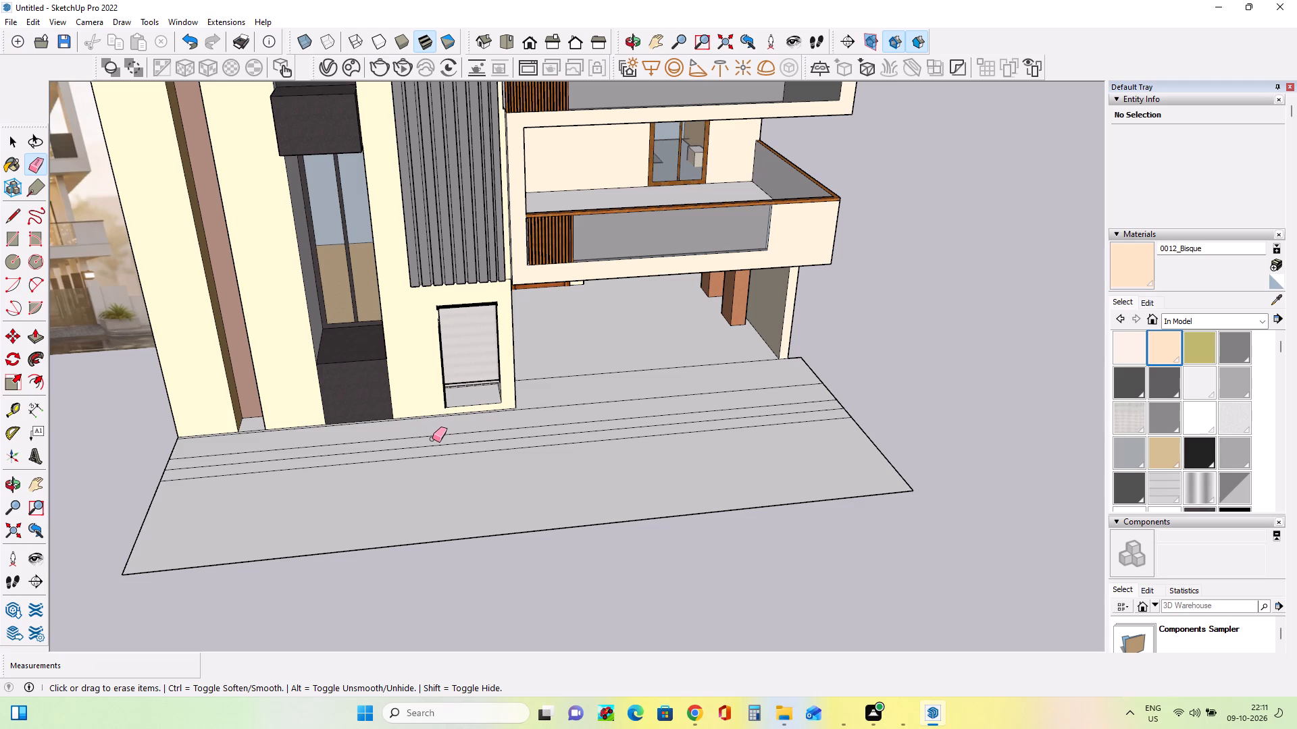
{"action": "left_click", "coordinate": [432, 438]}
{"action": "left_click", "coordinate": [434, 435]}
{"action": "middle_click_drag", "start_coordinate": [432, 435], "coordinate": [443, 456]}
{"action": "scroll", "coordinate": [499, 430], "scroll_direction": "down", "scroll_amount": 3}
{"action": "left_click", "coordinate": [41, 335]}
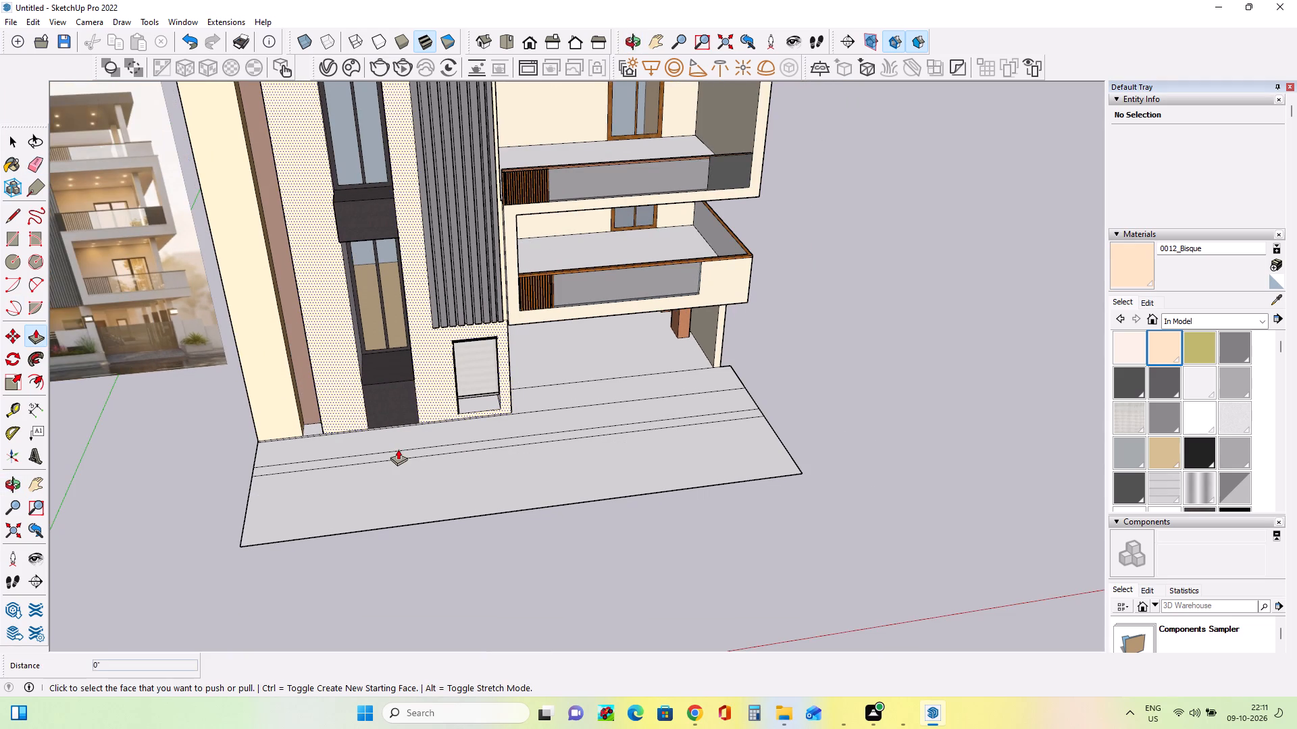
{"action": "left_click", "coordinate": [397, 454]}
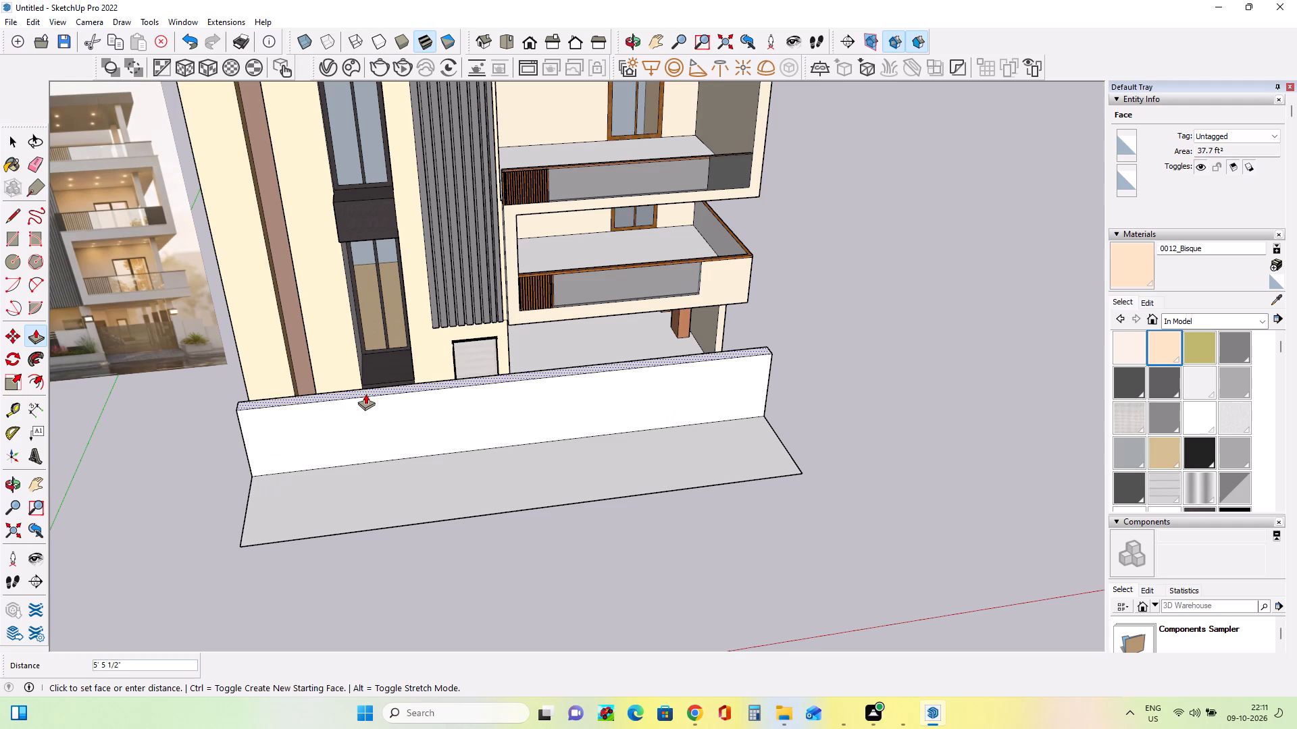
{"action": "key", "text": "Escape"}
Draw three short lines, each about 1' long, across the paving strip to split off the boundary wall, gate pillar and end pillar bases.
{"action": "middle_click_drag", "start_coordinate": [486, 422], "coordinate": [481, 405]}
{"action": "middle_click", "coordinate": [571, 407]}
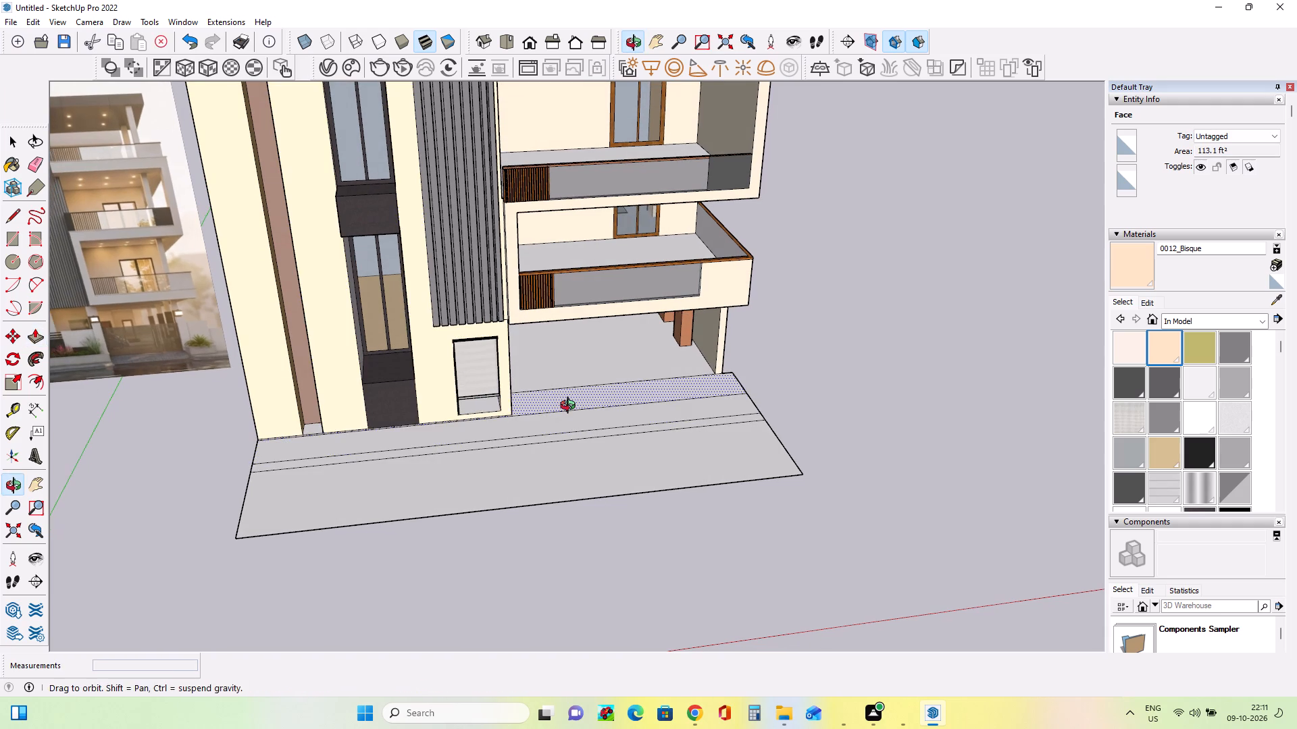
{"action": "left_click", "coordinate": [9, 216]}
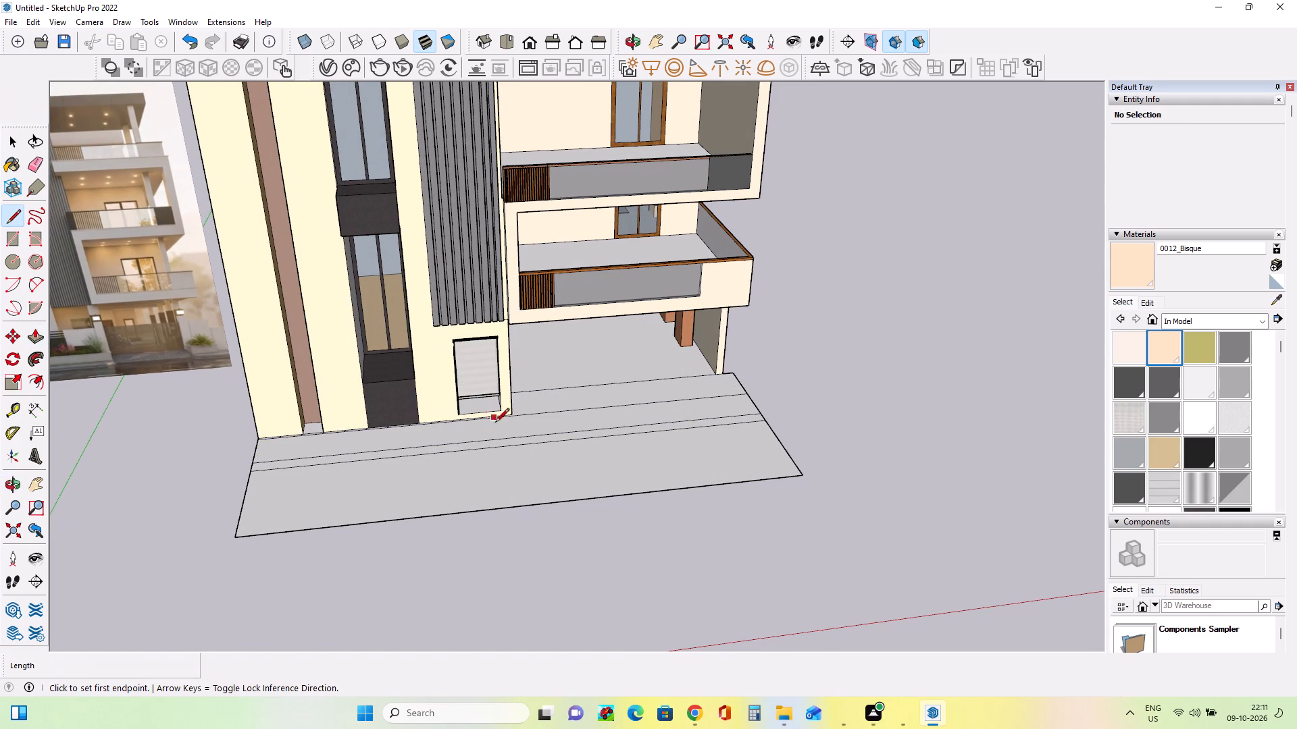
{"action": "left_click", "coordinate": [528, 435]}
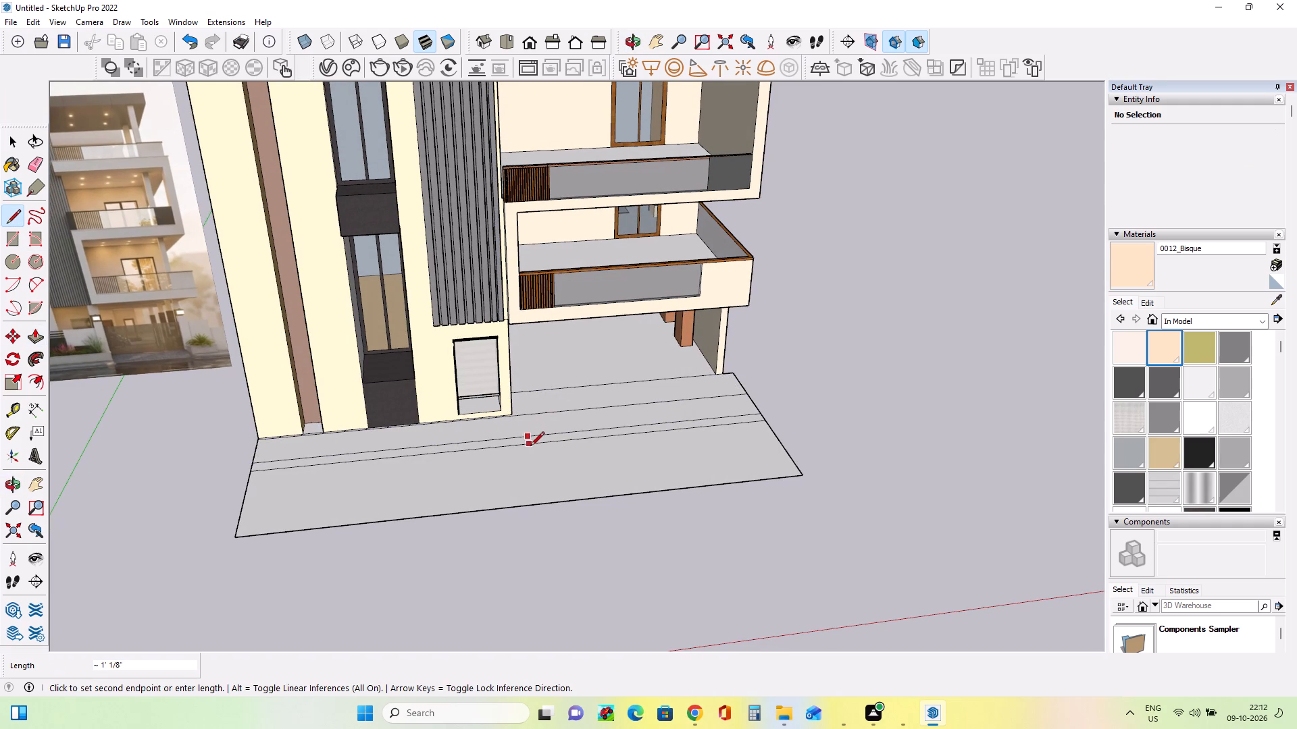
{"action": "left_click", "coordinate": [530, 447]}
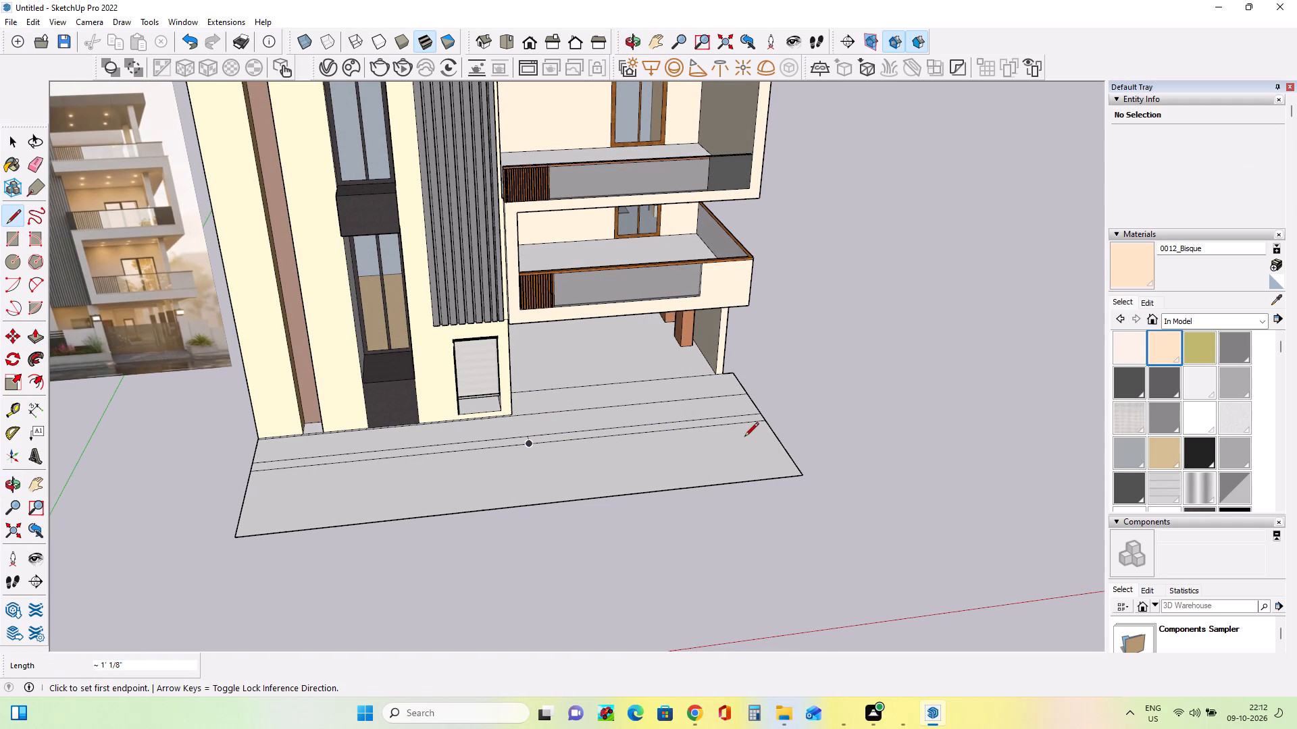
{"action": "left_click", "coordinate": [716, 420]}
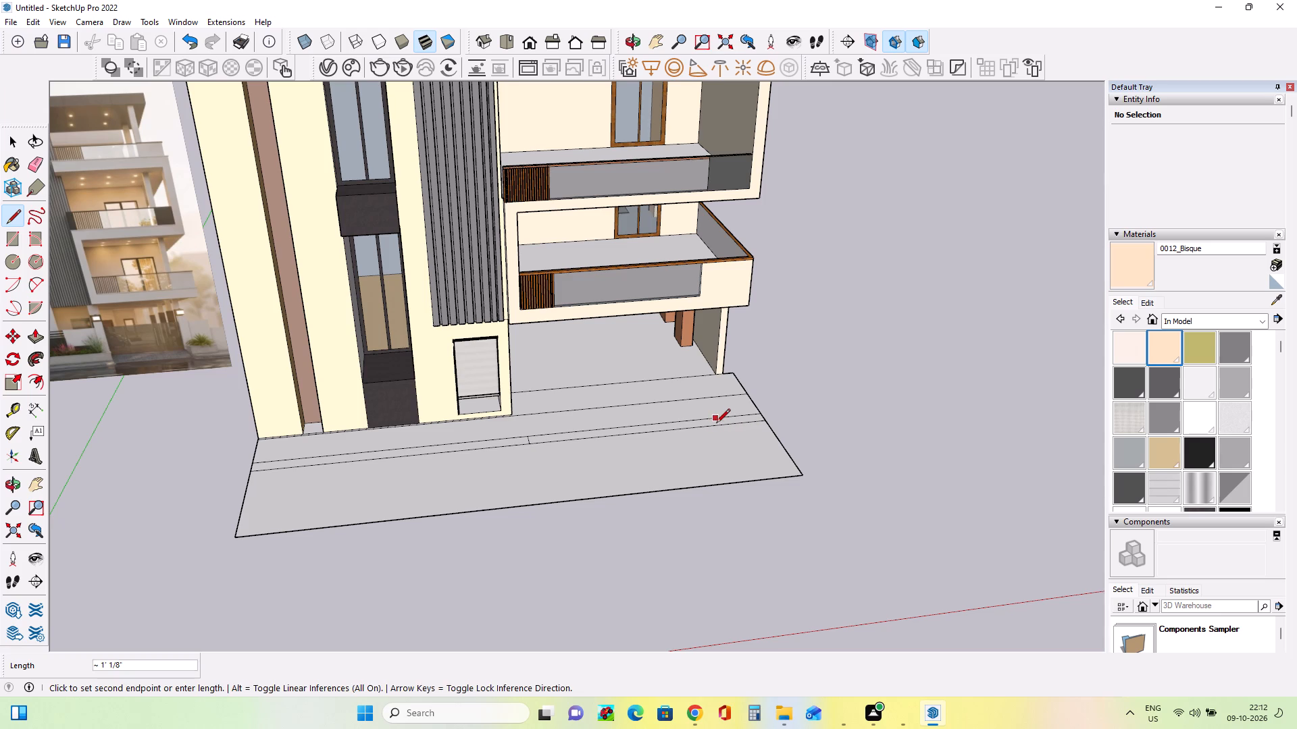
{"action": "left_click", "coordinate": [717, 428]}
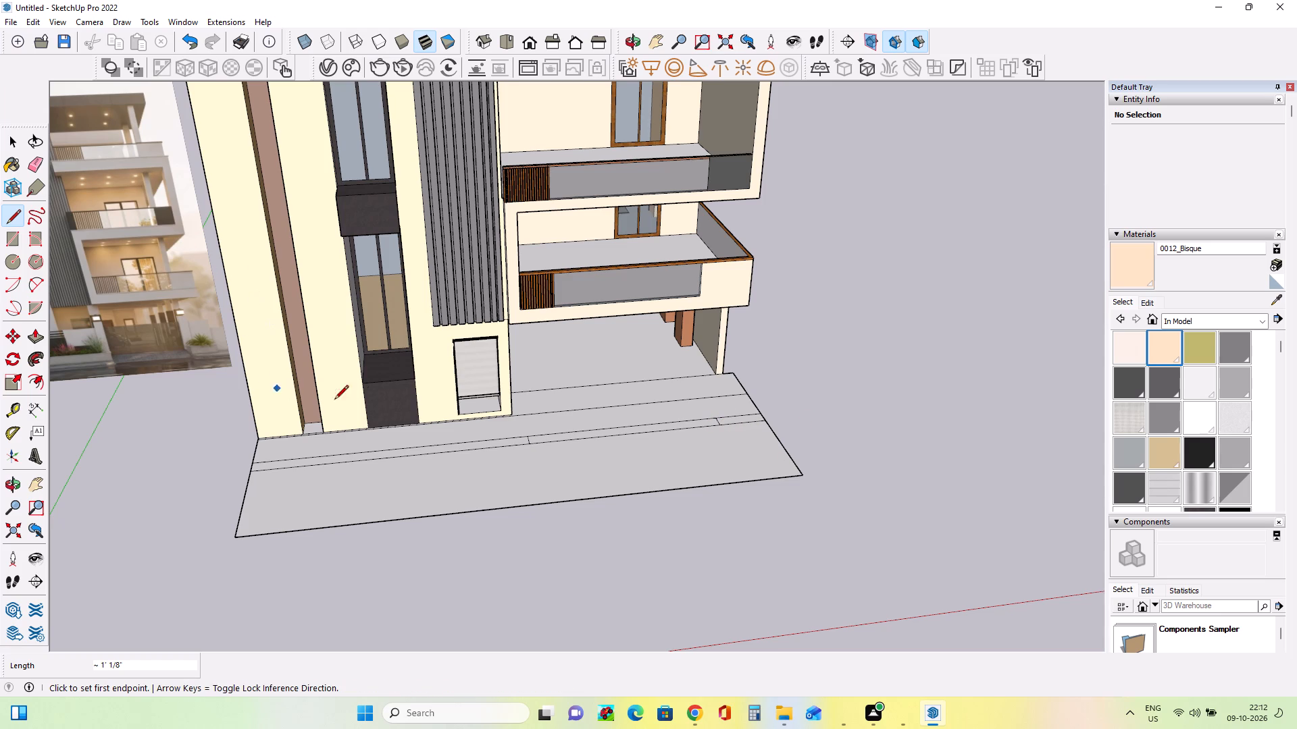
{"action": "scroll", "coordinate": [426, 396], "scroll_direction": "down", "scroll_amount": 1}
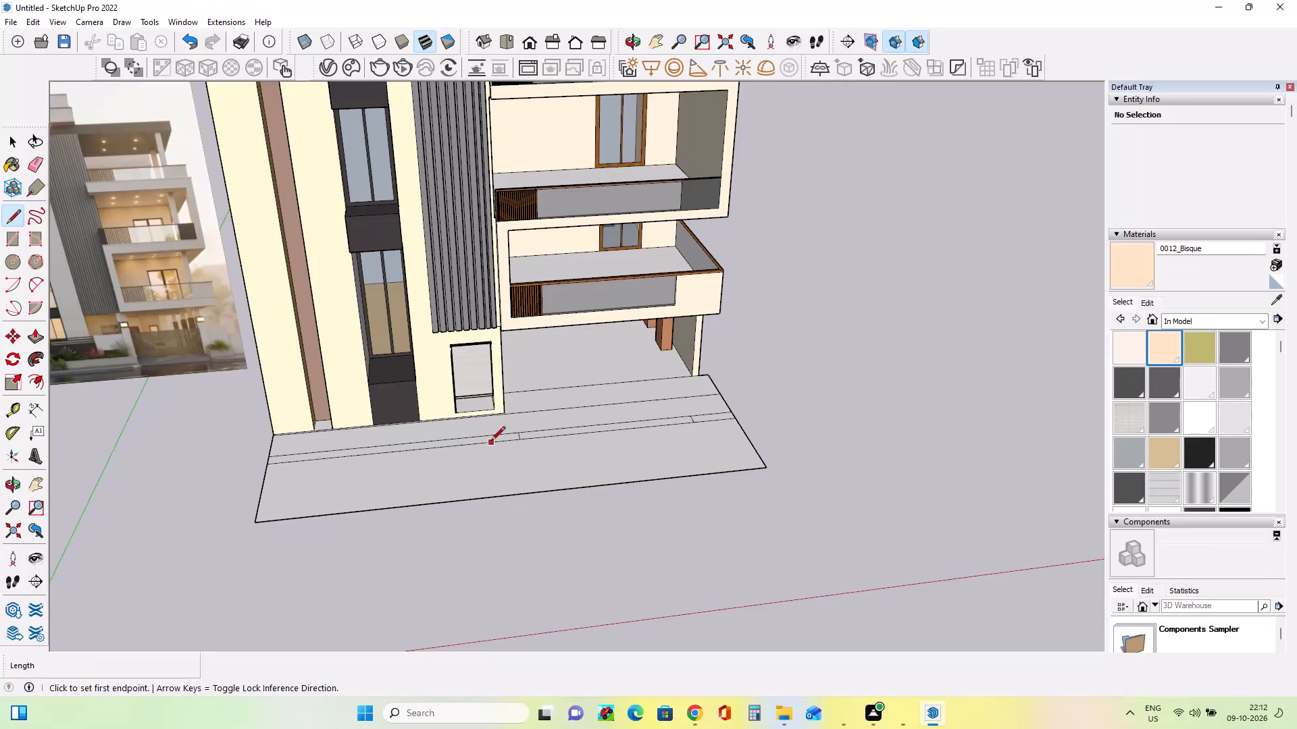
{"action": "left_click", "coordinate": [492, 441]}
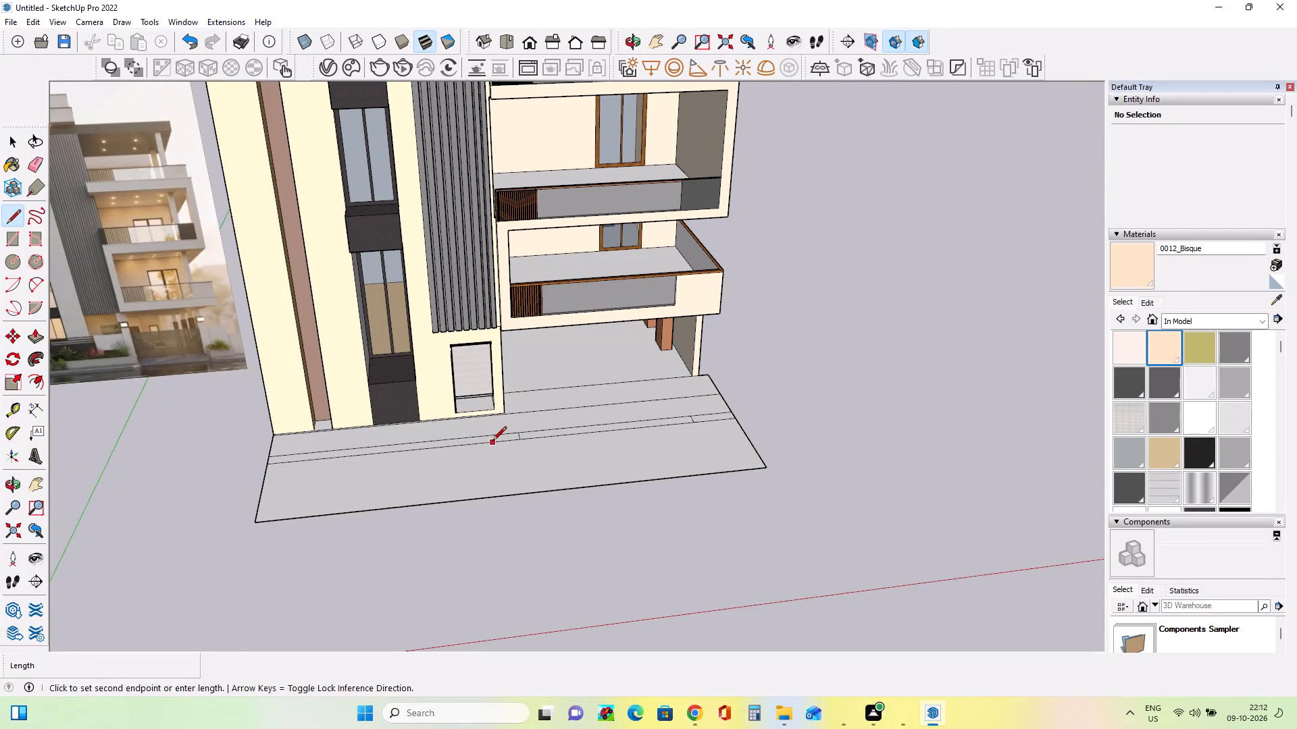
{"action": "left_click", "coordinate": [494, 436]}
{"action": "middle_click_drag", "start_coordinate": [554, 460], "coordinate": [562, 474]}
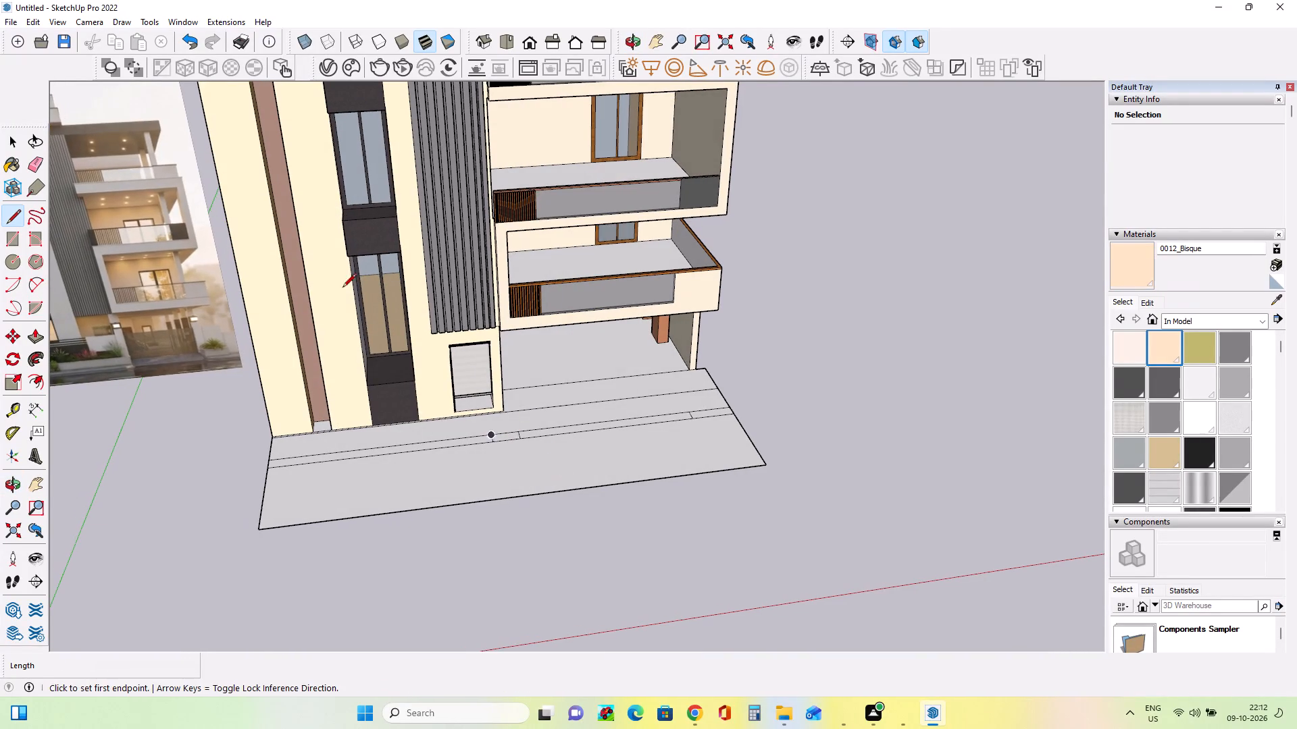
Extrude the long strip segment in front of the windows up about 5' 10 9/16" as the boundary wall.
{"action": "left_click", "coordinate": [41, 336]}
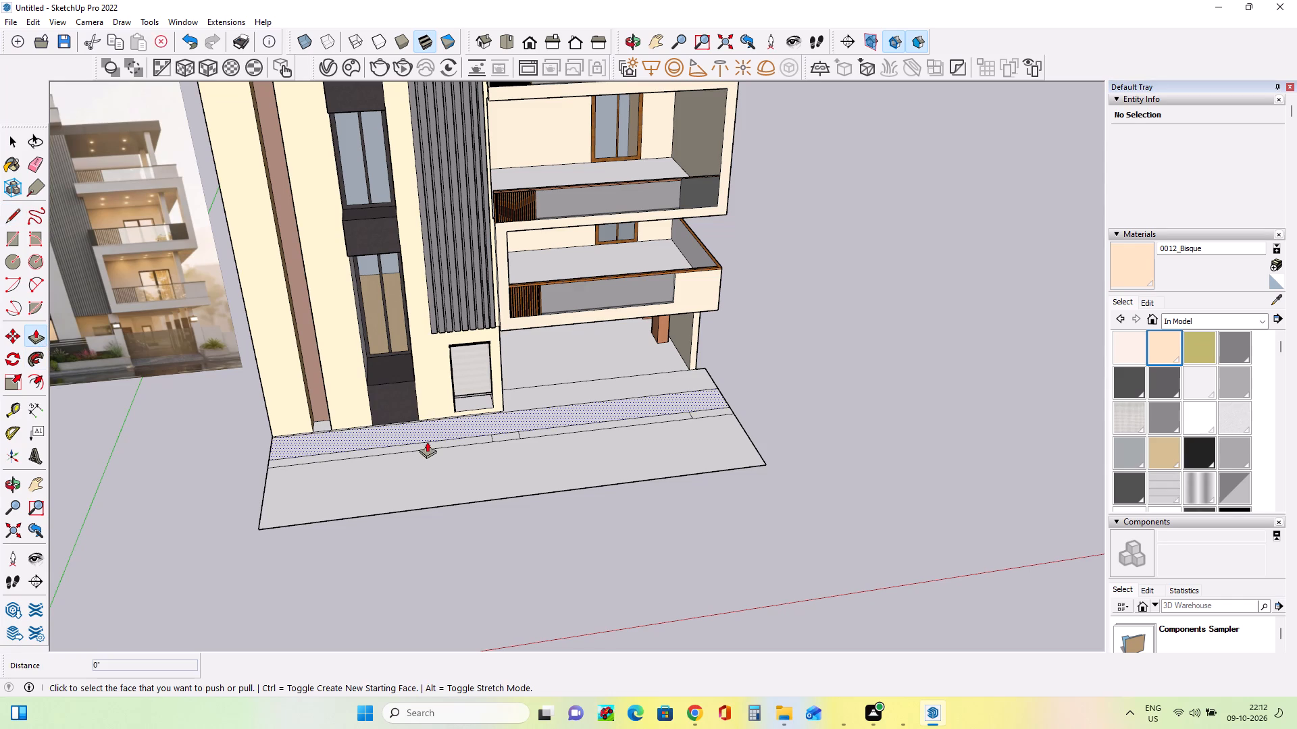
{"action": "left_click", "coordinate": [427, 442]}
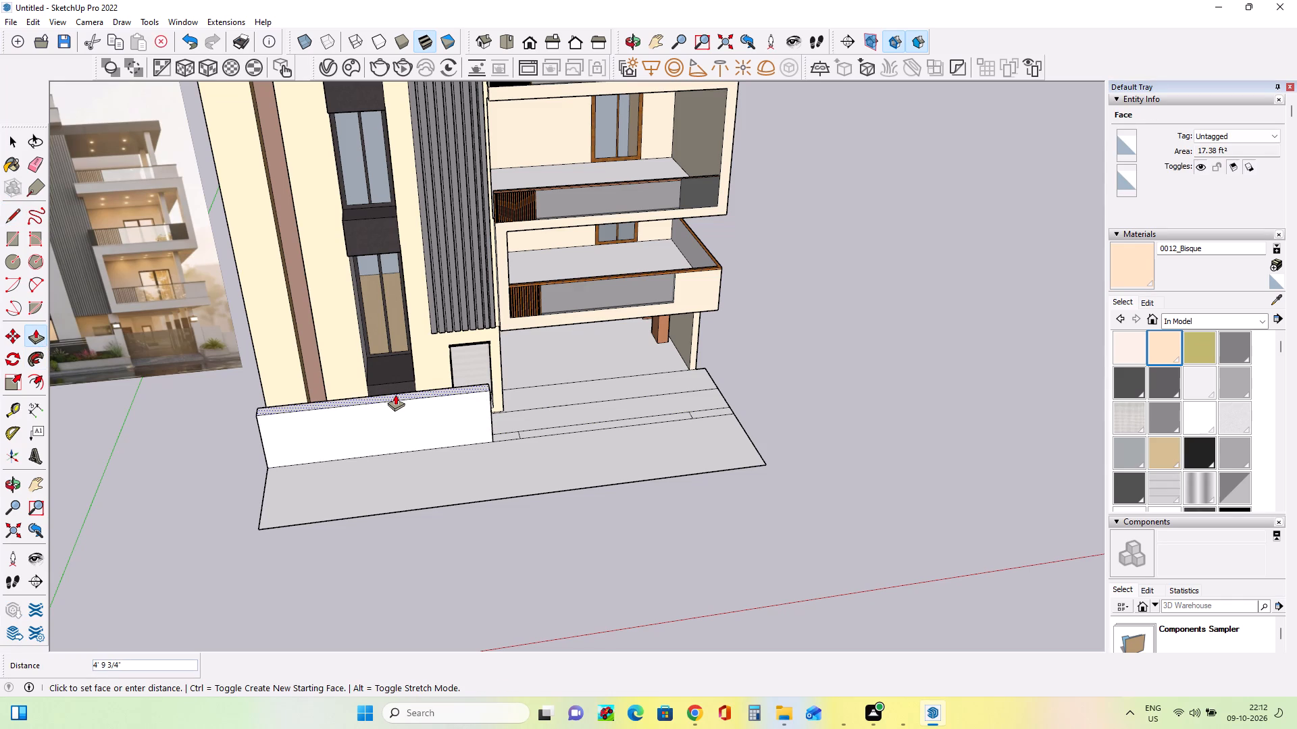
{"action": "left_click", "coordinate": [396, 382]}
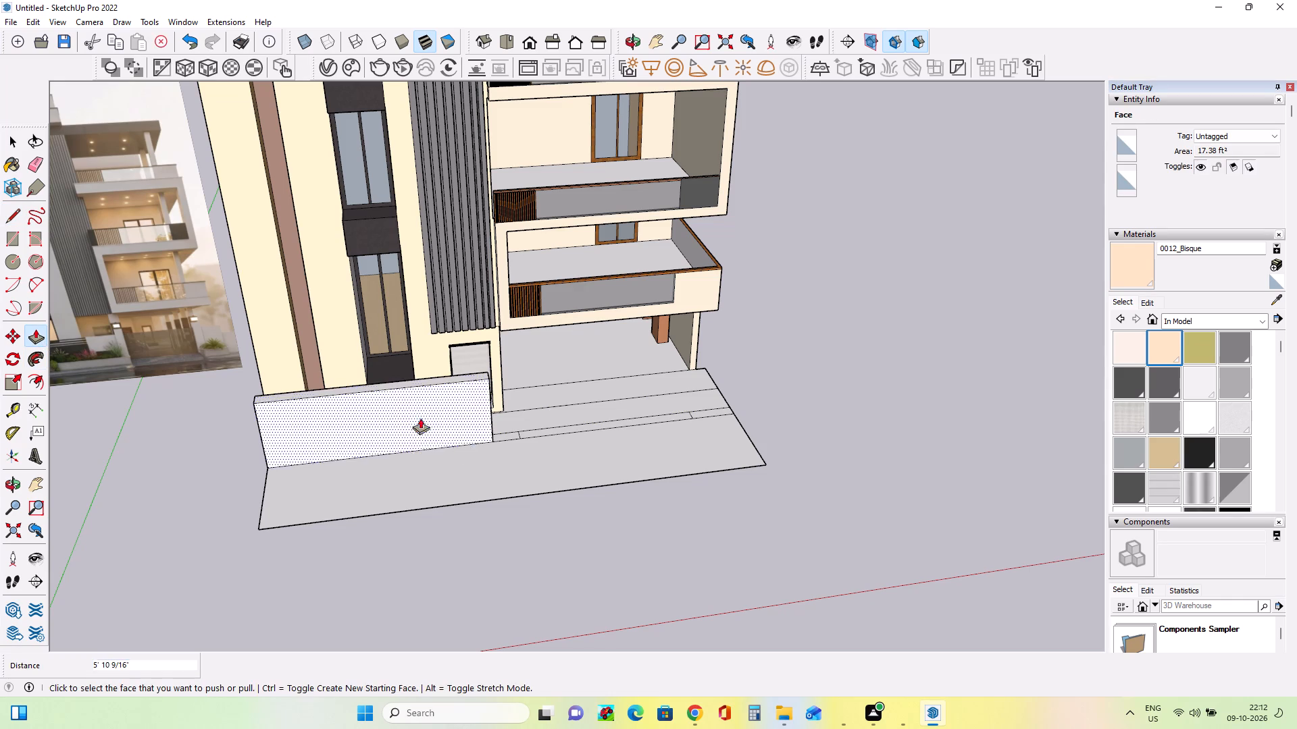
Thin the boundary wall by pushing its house-side face in about 7 15/16".
{"action": "middle_click_drag", "start_coordinate": [497, 444], "coordinate": [72, 499]}
{"action": "middle_click_drag", "start_coordinate": [662, 331], "coordinate": [464, 369]}
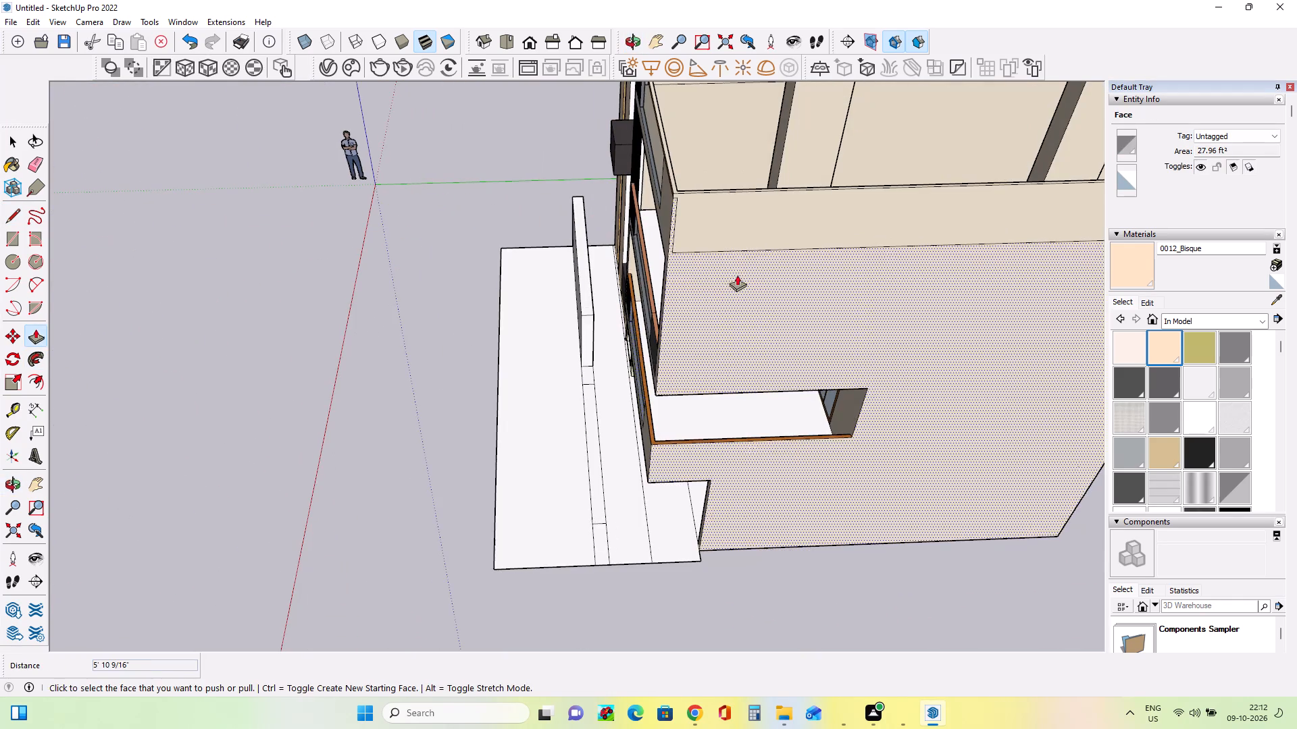
{"action": "middle_click_drag", "start_coordinate": [729, 277], "coordinate": [642, 288]}
{"action": "scroll", "coordinate": [636, 325], "scroll_direction": "up", "scroll_amount": 6}
{"action": "scroll", "coordinate": [594, 321], "scroll_direction": "down", "scroll_amount": 1}
{"action": "scroll", "coordinate": [594, 321], "scroll_direction": "up", "scroll_amount": 6}
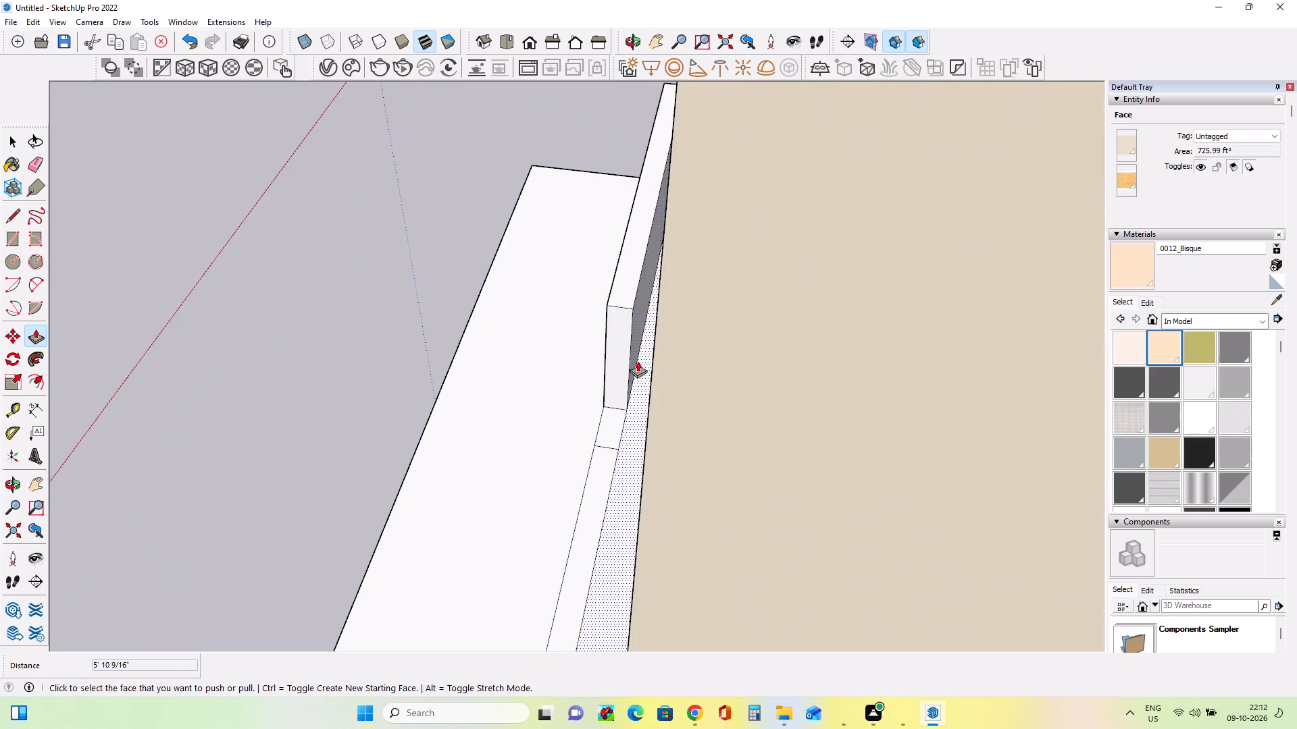
{"action": "scroll", "coordinate": [638, 361], "scroll_direction": "up", "scroll_amount": 2}
{"action": "middle_click", "coordinate": [638, 361]}
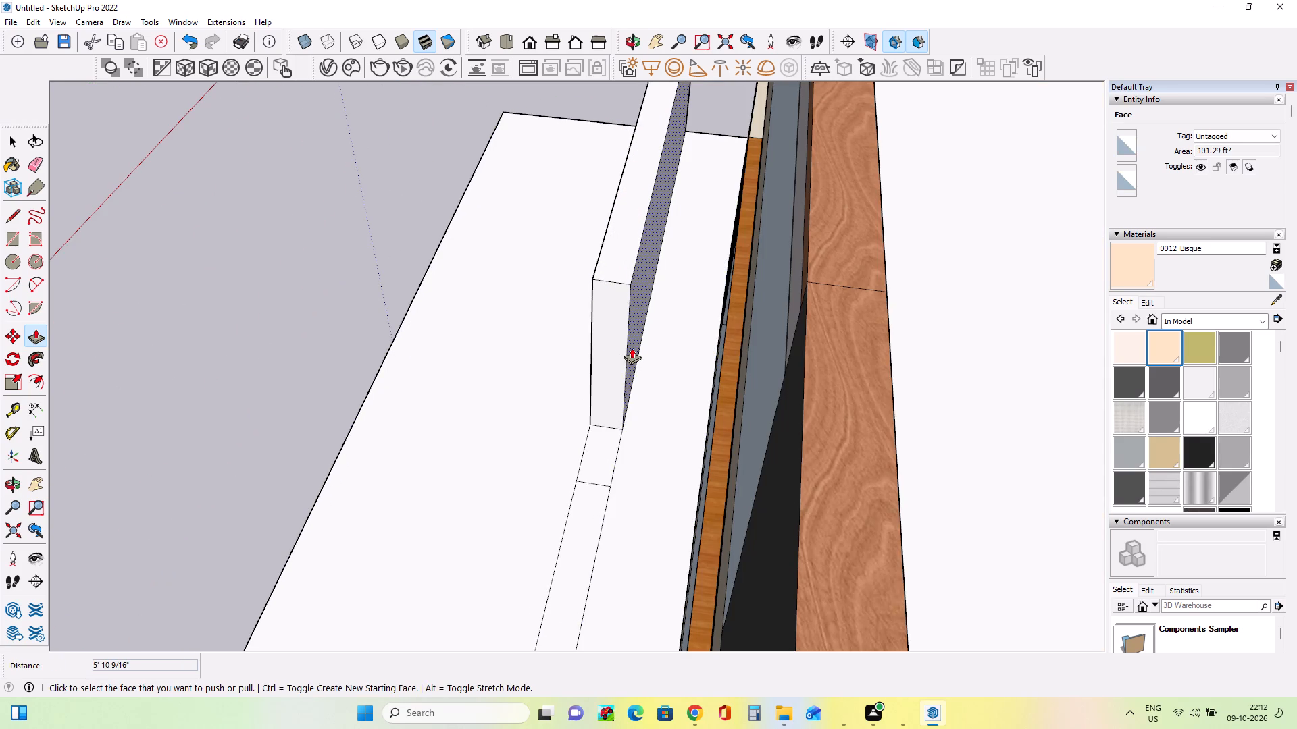
{"action": "left_click", "coordinate": [632, 348]}
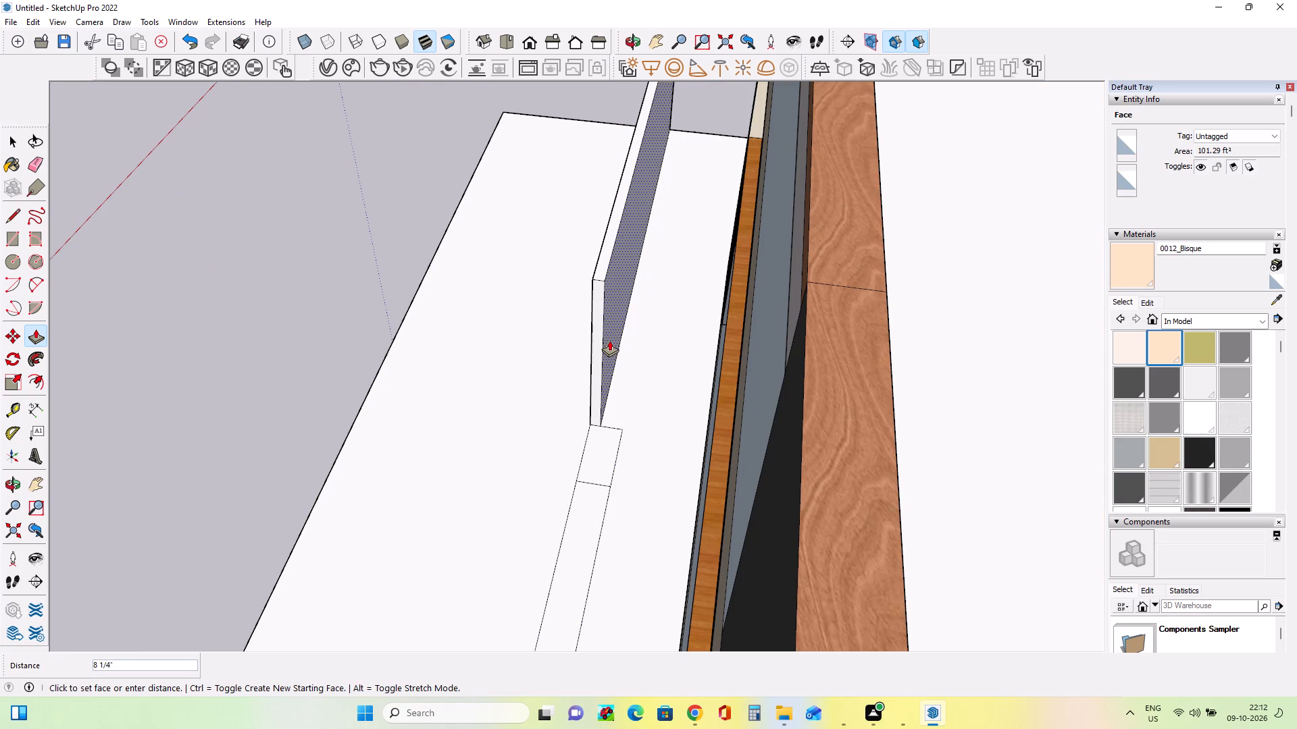
{"action": "left_click", "coordinate": [610, 342]}
Extrude the short segment beside the boundary wall up 5' 10 9/16", level with the wall's top, as a gate pillar.
{"action": "middle_click_drag", "start_coordinate": [571, 400], "coordinate": [732, 330]}
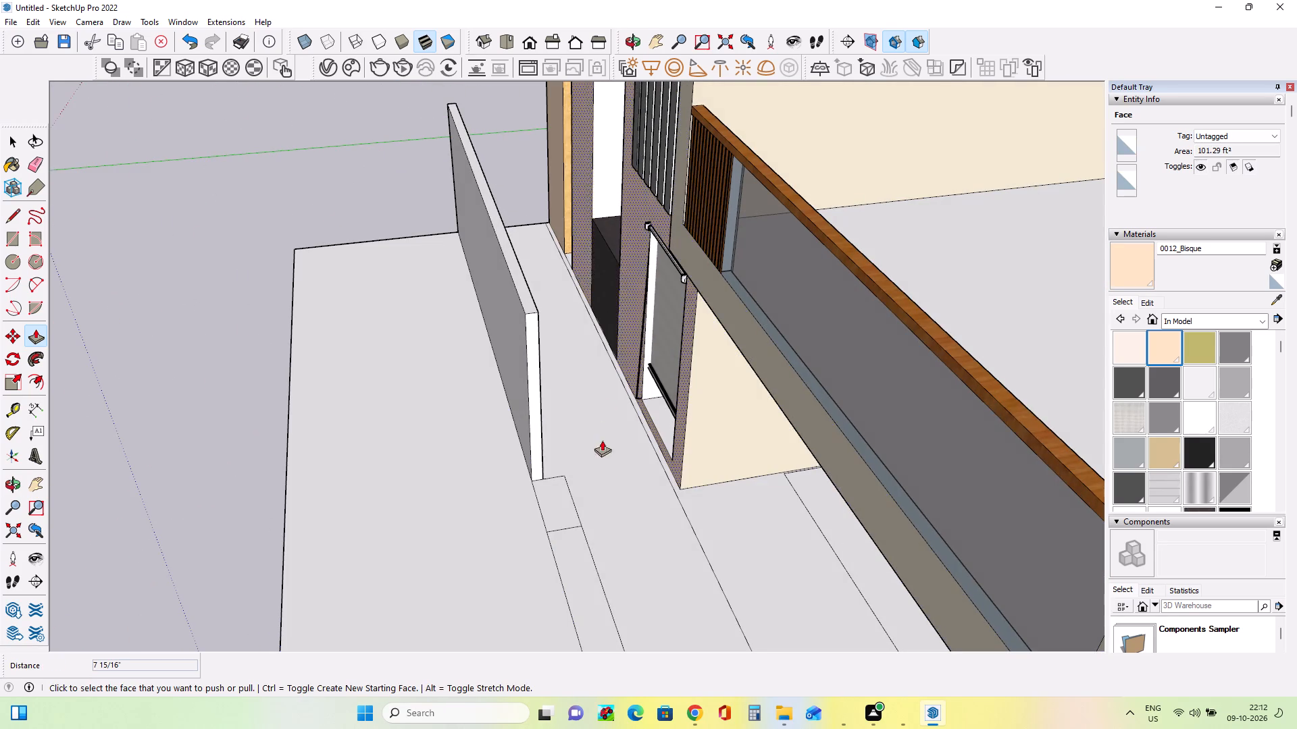
{"action": "left_click", "coordinate": [554, 484]}
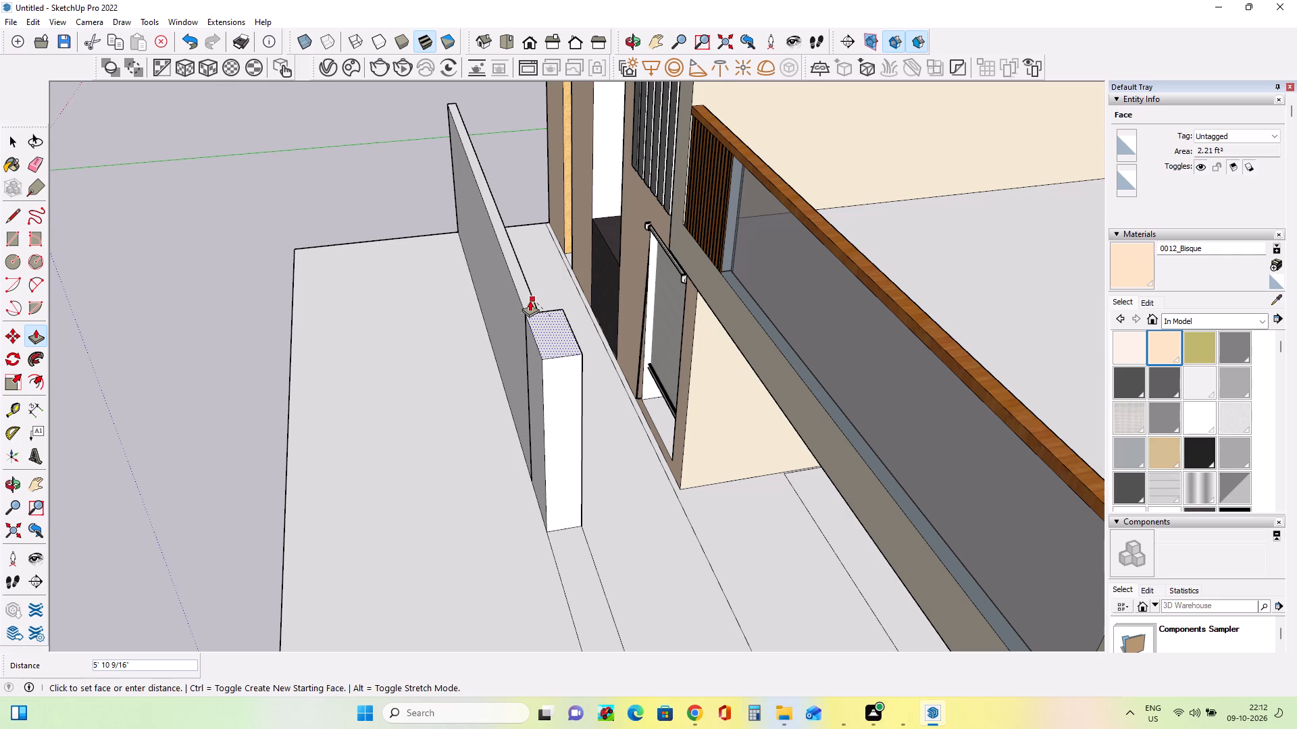
{"action": "left_click", "coordinate": [530, 300]}
Extrude the strip's far end segment up to the first gate pillar's height as the second gate pillar.
{"action": "middle_click_drag", "start_coordinate": [557, 421], "coordinate": [712, 369]}
{"action": "scroll", "coordinate": [580, 388], "scroll_direction": "down", "scroll_amount": 10}
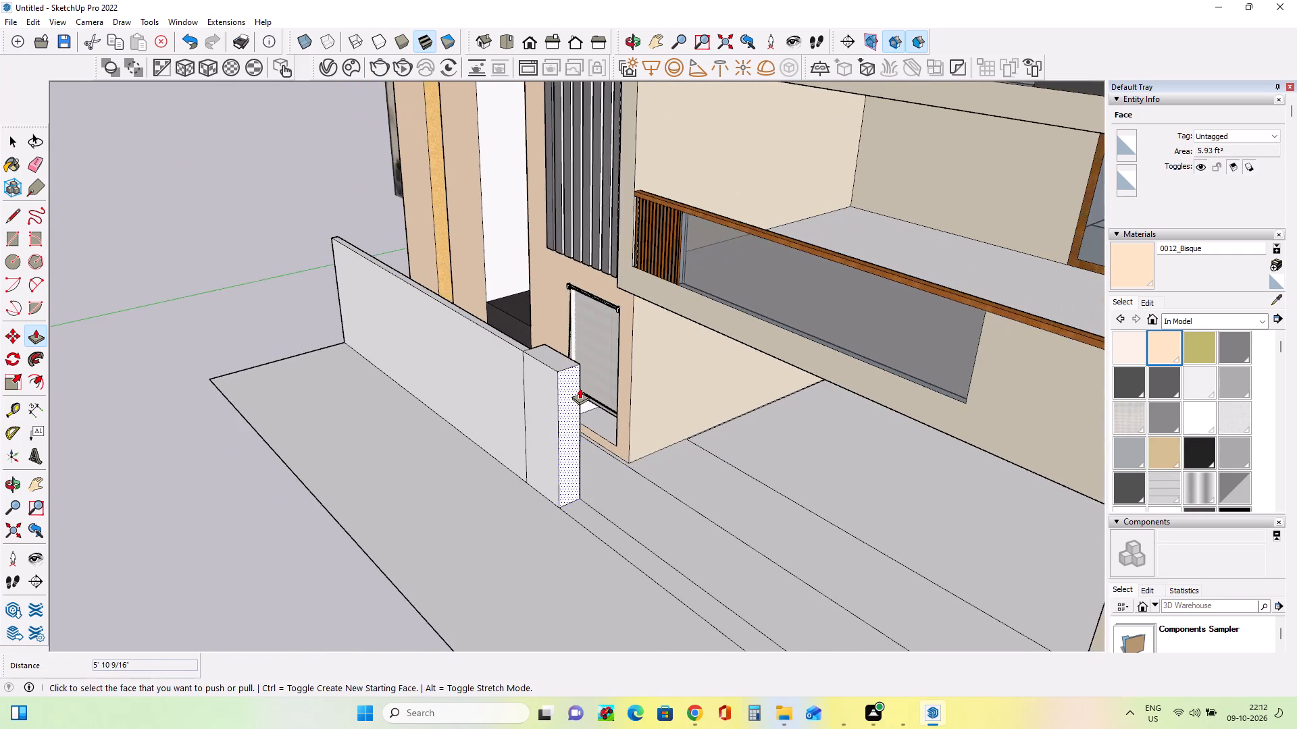
{"action": "scroll", "coordinate": [580, 388], "scroll_direction": "down", "scroll_amount": 9}
{"action": "left_click", "coordinate": [708, 535]}
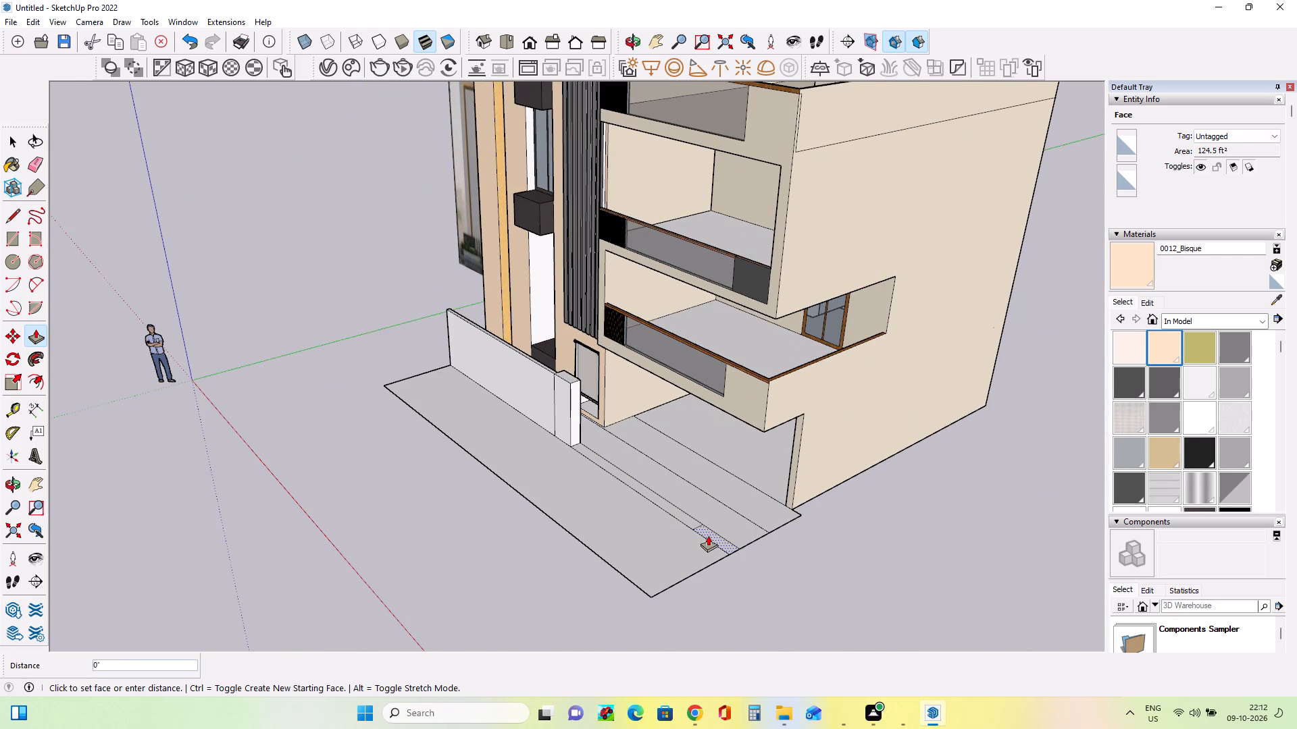
{"action": "left_click", "coordinate": [559, 369]}
Push the second gate pillar's house-side face in about 3 13/16".
{"action": "middle_click_drag", "start_coordinate": [766, 493], "coordinate": [766, 493]}
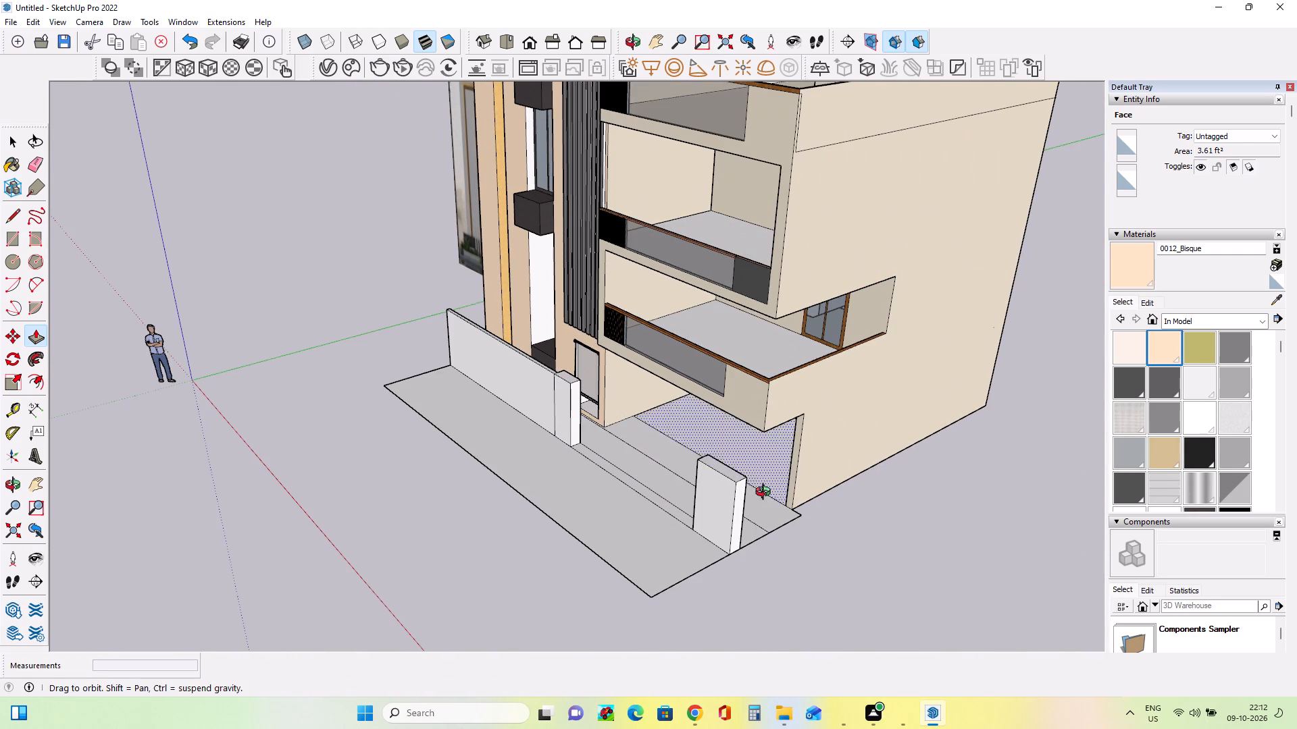
{"action": "middle_click_drag", "start_coordinate": [766, 493], "coordinate": [365, 429]}
{"action": "left_click", "coordinate": [510, 486]}
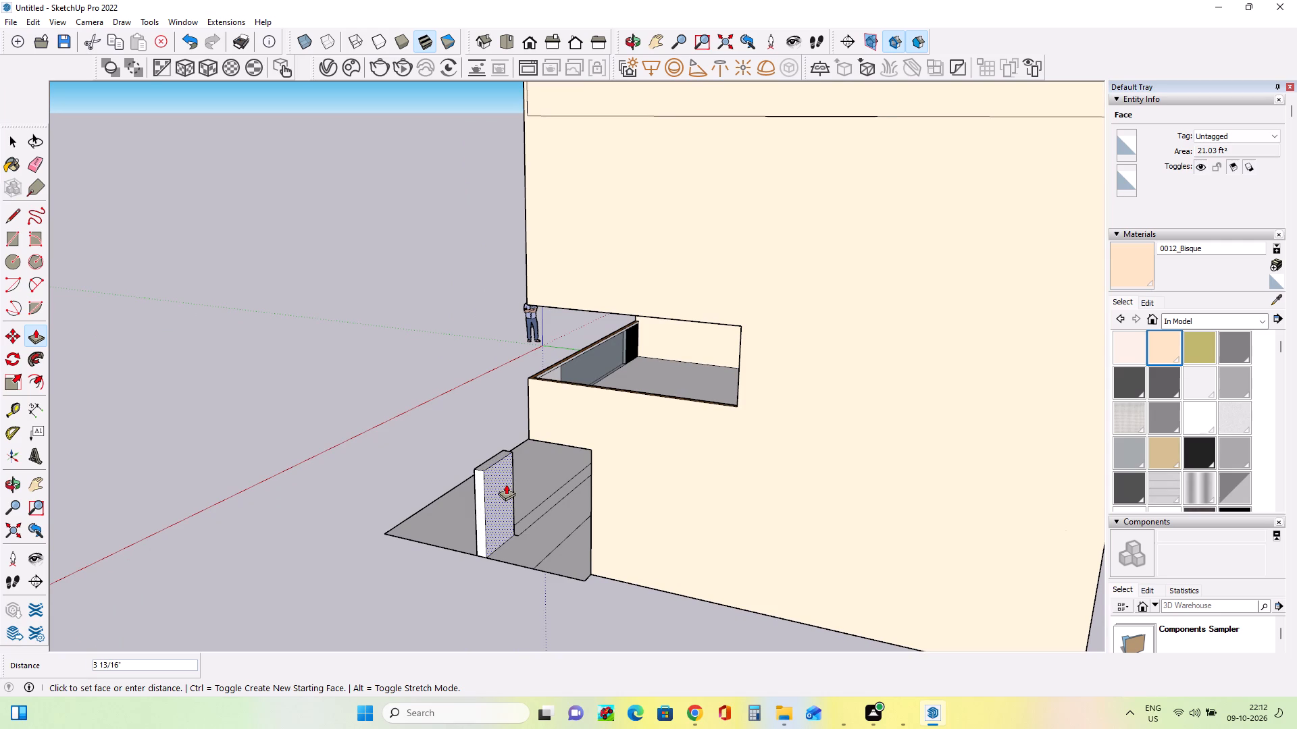
{"action": "left_click", "coordinate": [506, 484]}
Draw a rectangle about 1' 11 3/8" by 5' 10 9/16" on the boundary wall's house-side face, at the end away from the gate.
{"action": "middle_click_drag", "start_coordinate": [454, 508], "coordinate": [973, 502]}
{"action": "middle_click_drag", "start_coordinate": [620, 493], "coordinate": [871, 491]}
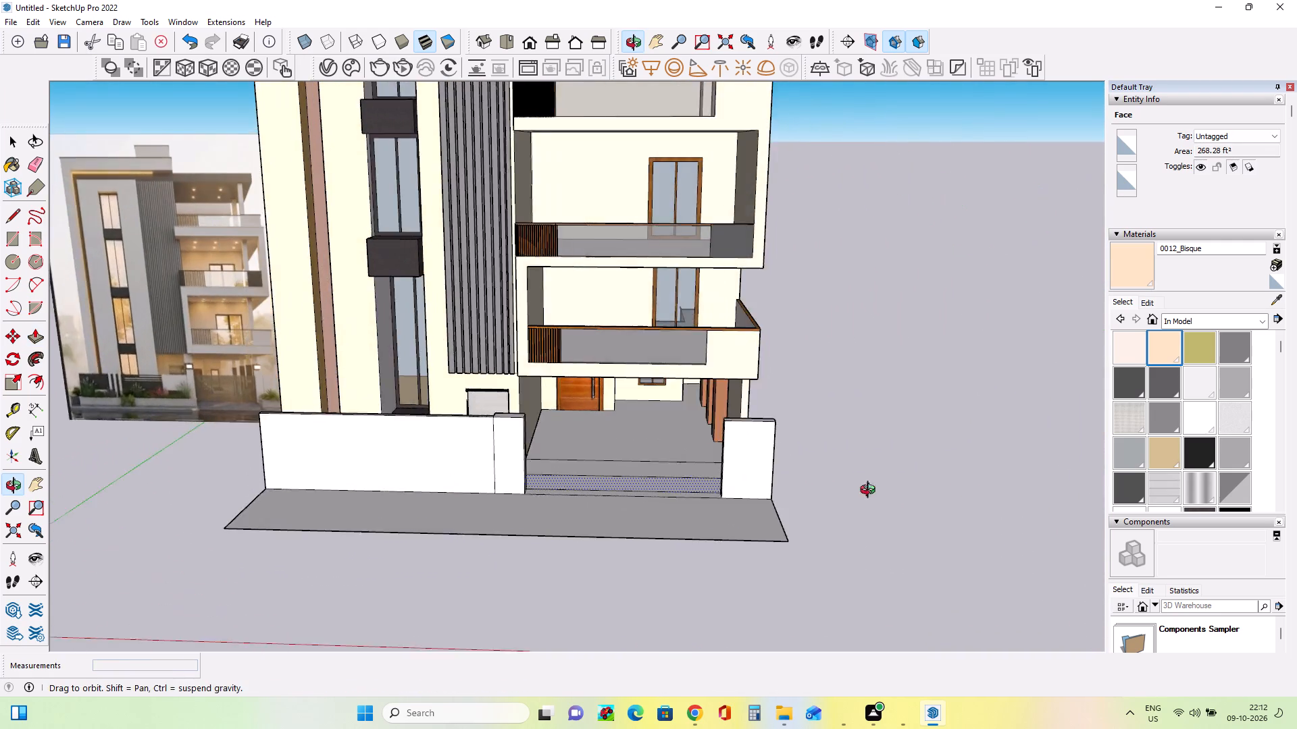
{"action": "middle_click_drag", "start_coordinate": [871, 491], "coordinate": [904, 490]}
{"action": "scroll", "coordinate": [303, 476], "scroll_direction": "down", "scroll_amount": 8}
{"action": "middle_click_drag", "start_coordinate": [328, 482], "coordinate": [613, 391]}
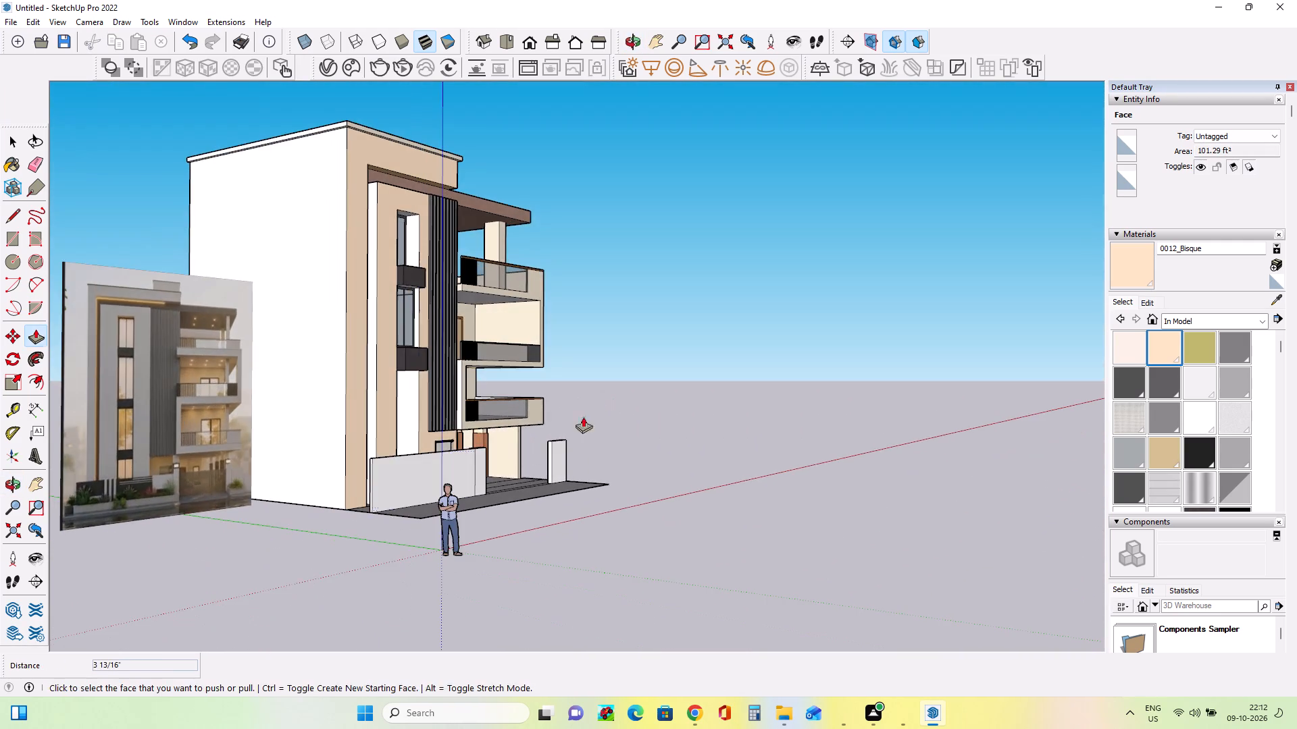
{"action": "middle_click_drag", "start_coordinate": [280, 526], "coordinate": [426, 532]}
{"action": "scroll", "coordinate": [440, 512], "scroll_direction": "up", "scroll_amount": 8}
{"action": "middle_click_drag", "start_coordinate": [484, 526], "coordinate": [594, 540]}
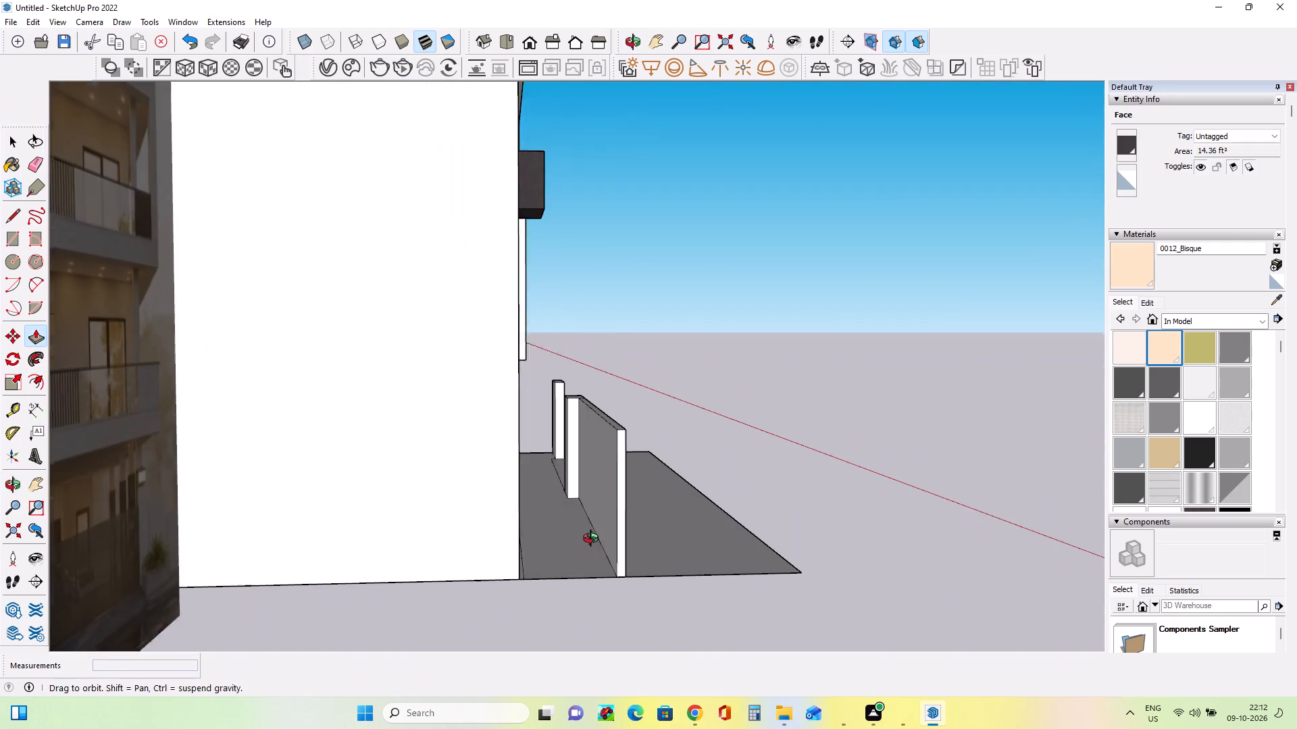
{"action": "middle_click_drag", "start_coordinate": [594, 540], "coordinate": [594, 541]}
{"action": "left_click", "coordinate": [16, 242]}
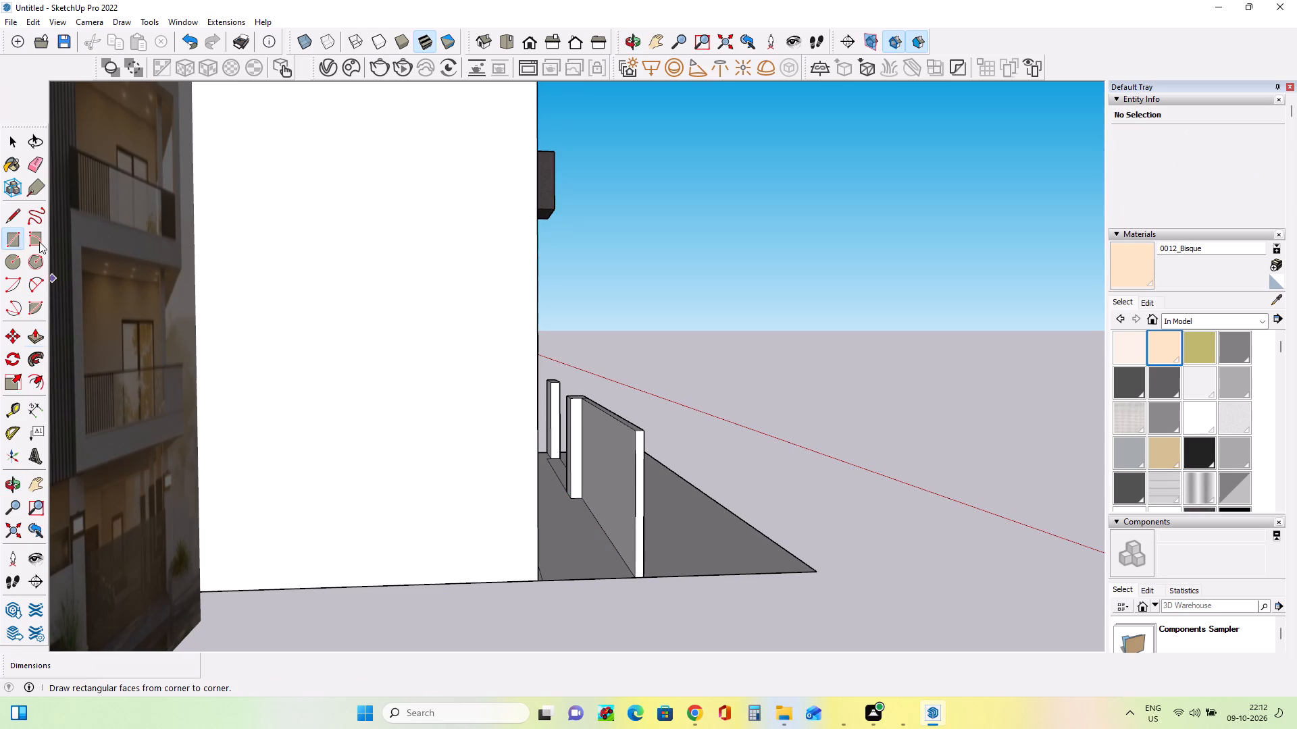
{"action": "left_click", "coordinate": [629, 573]}
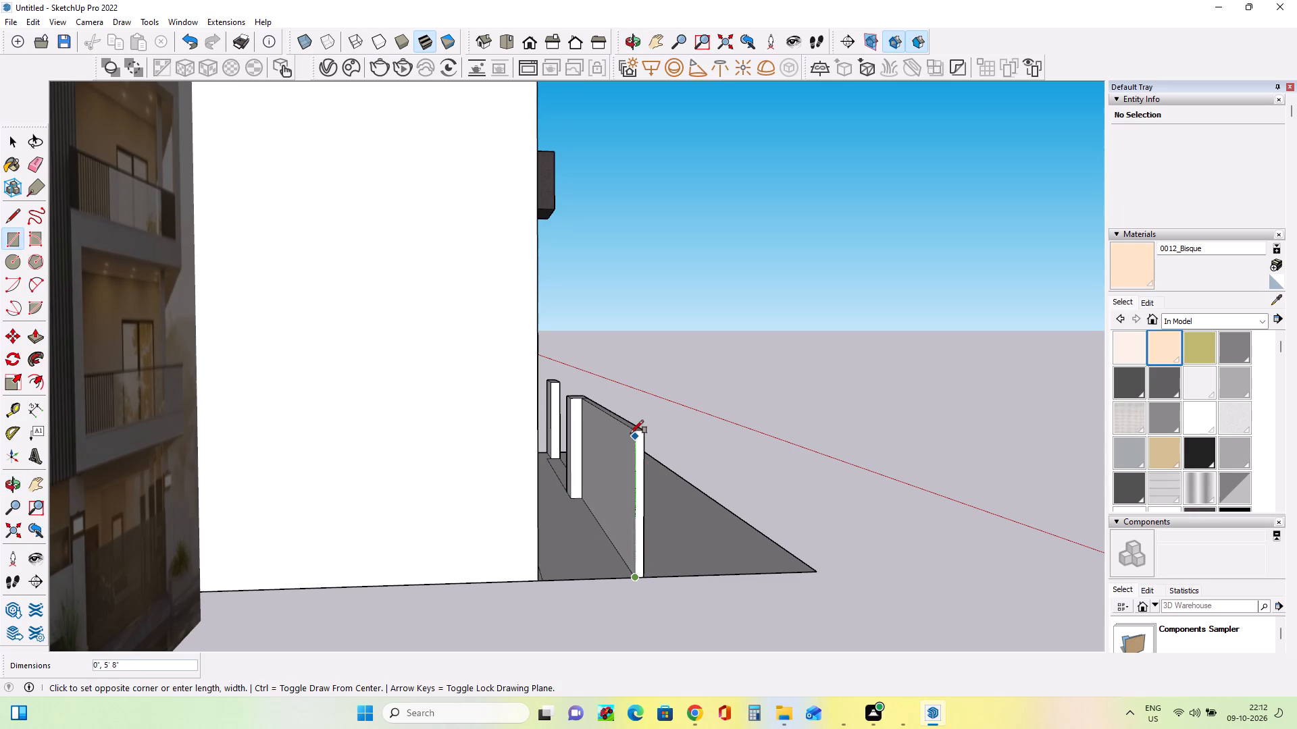
{"action": "left_click", "coordinate": [624, 430]}
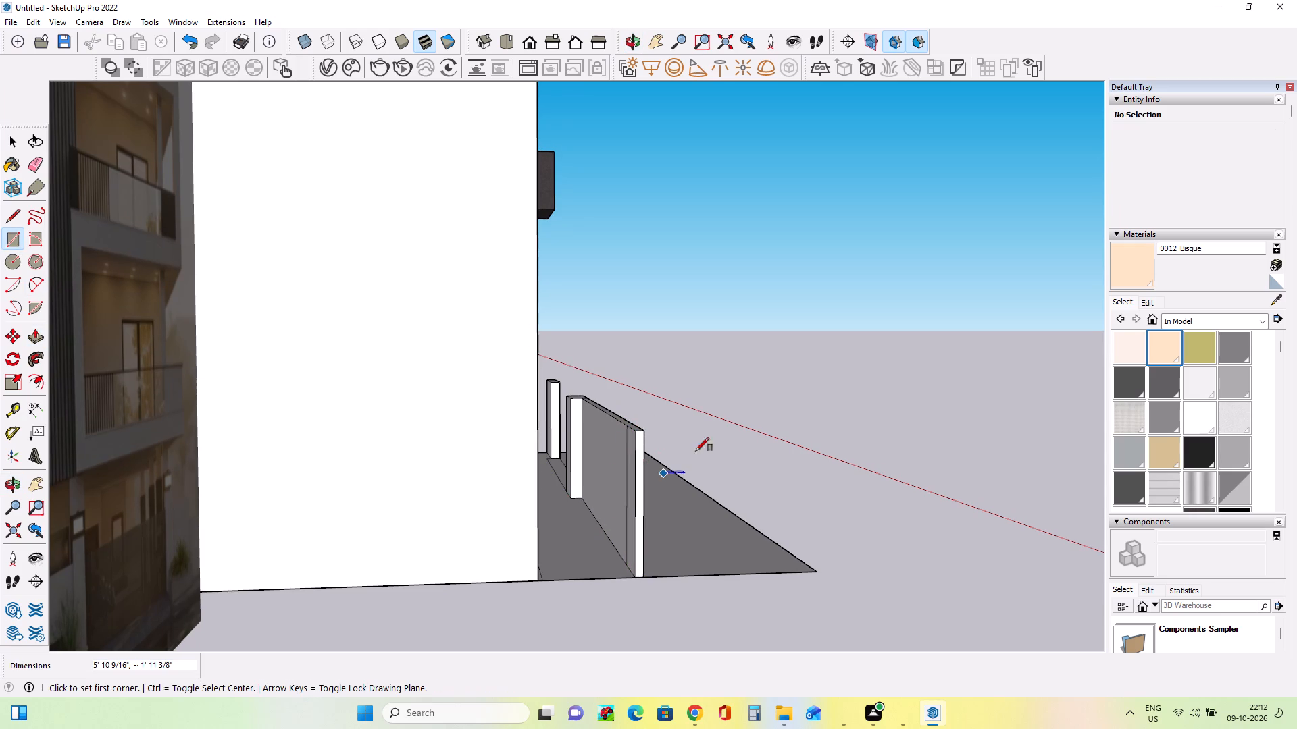
Pull the rectangle about 3' 8 1/4" toward the house, plus about 2 3/16" more, until it meets the building as a side return.
{"action": "left_click", "coordinate": [47, 337]}
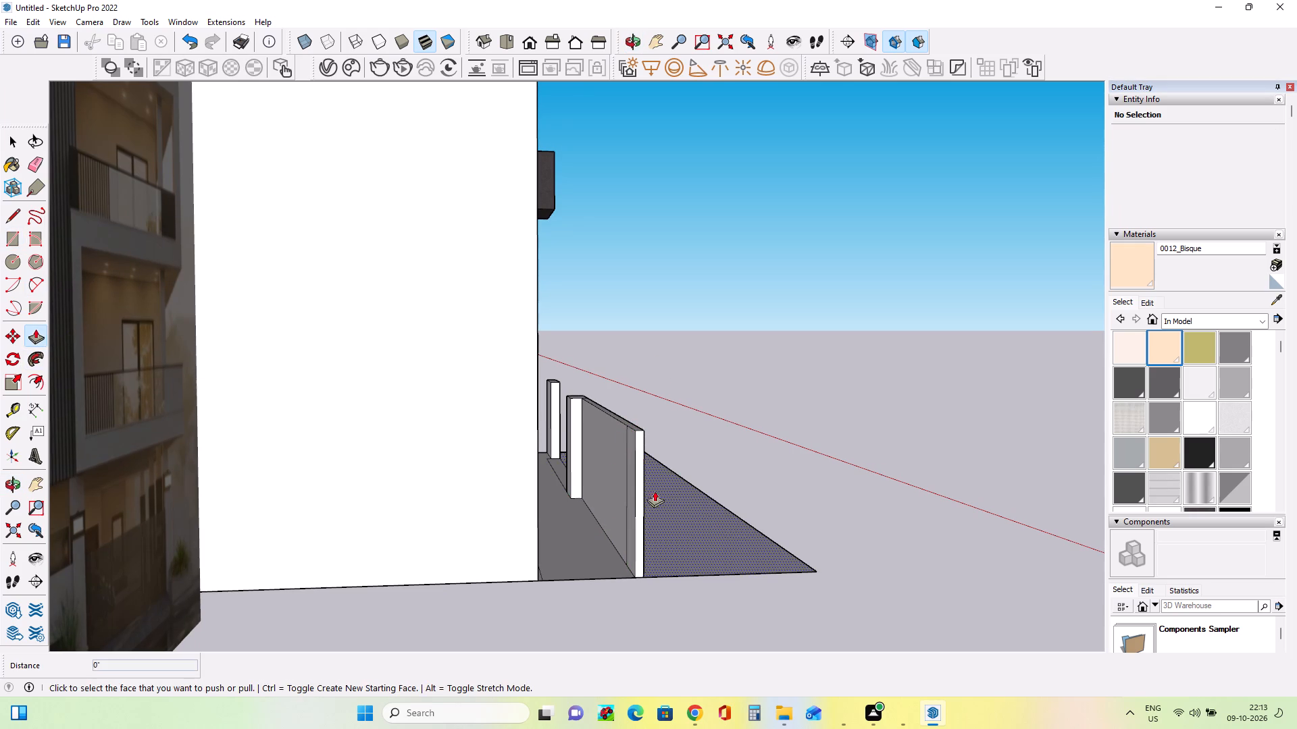
{"action": "left_click", "coordinate": [635, 485]}
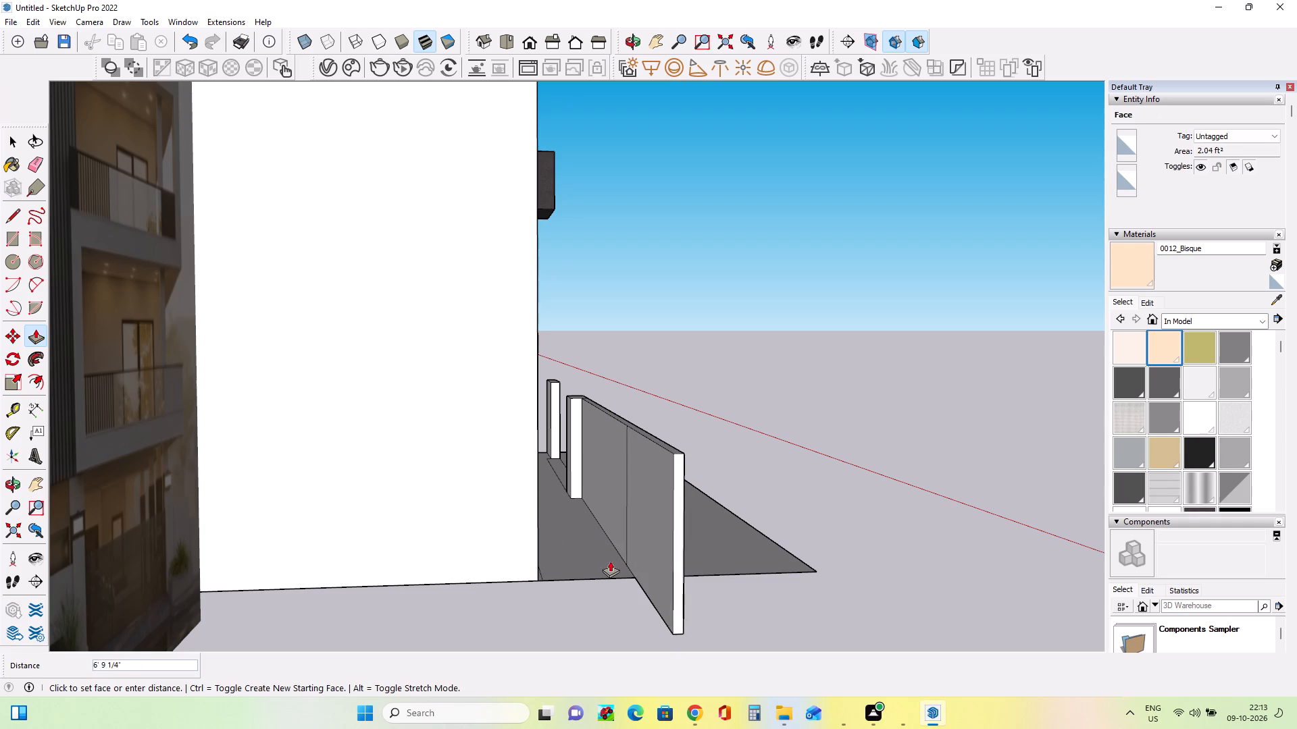
{"action": "key", "text": "Escape"}
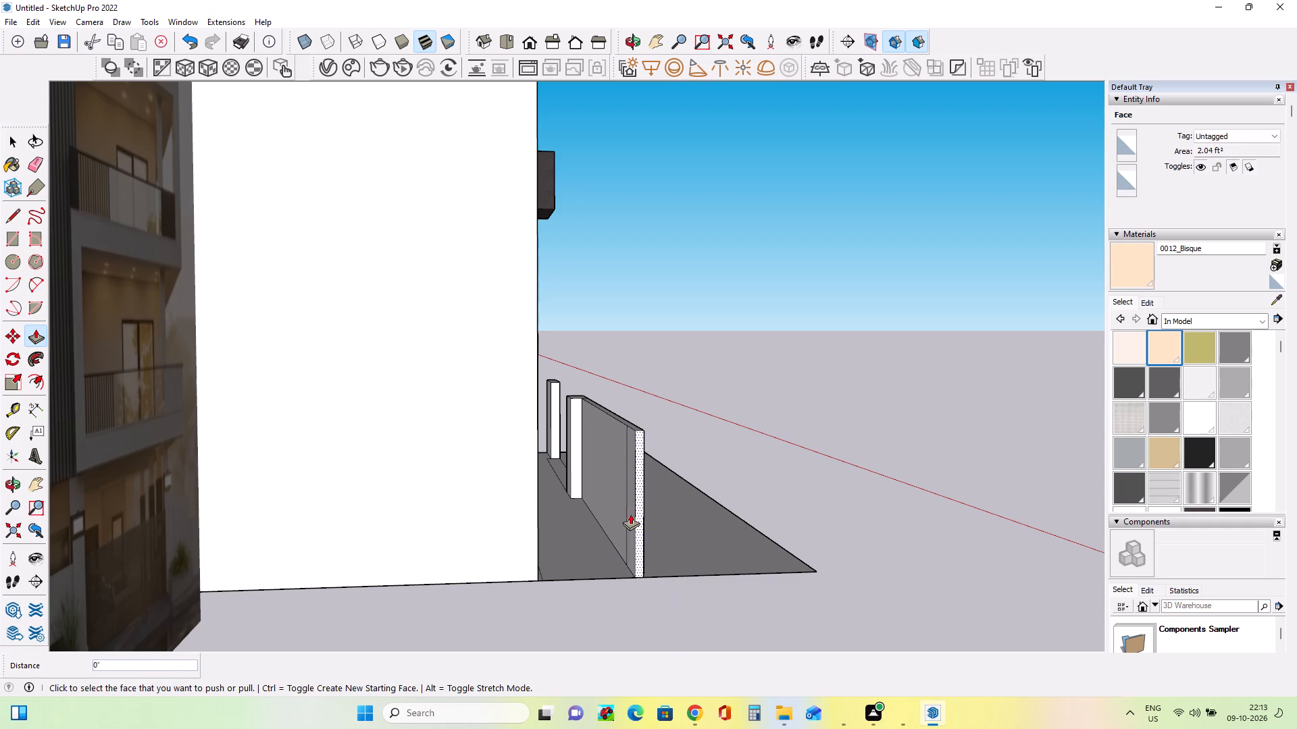
{"action": "left_click", "coordinate": [630, 514]}
{"action": "left_click", "coordinate": [516, 520]}
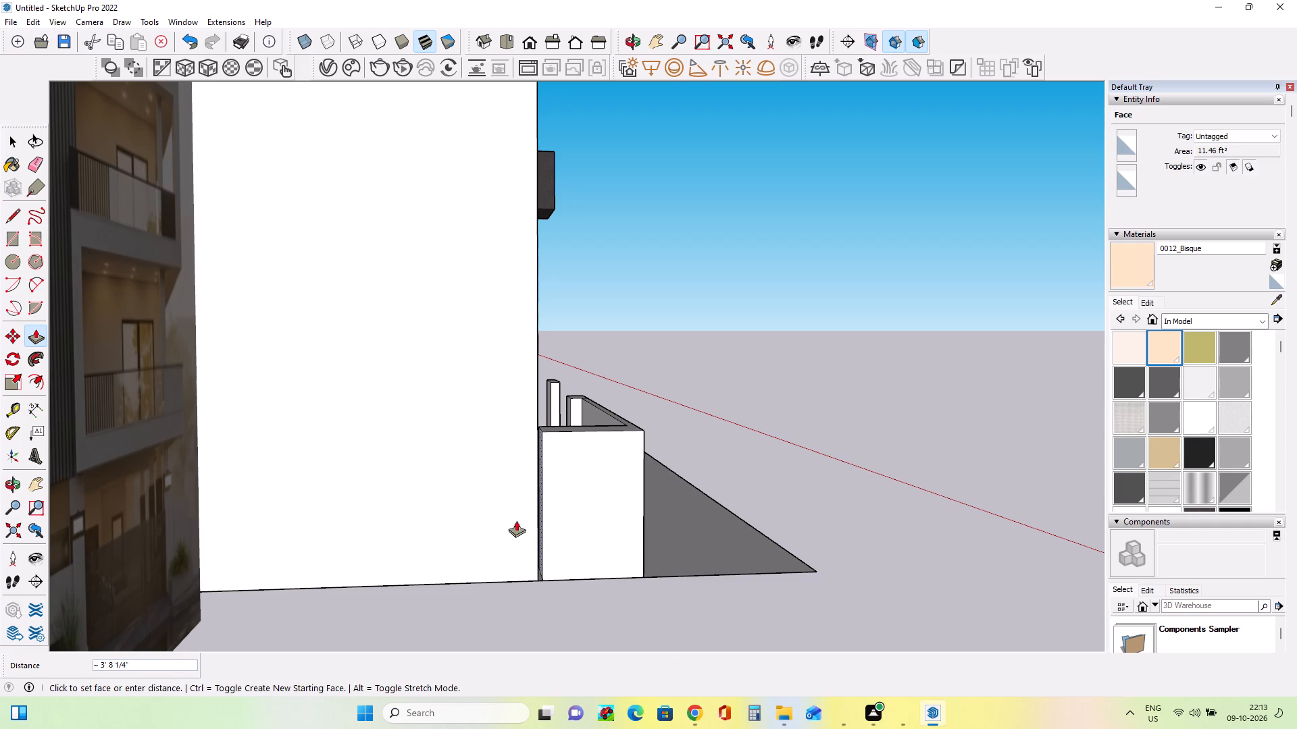
{"action": "scroll", "coordinate": [544, 514], "scroll_direction": "up", "scroll_amount": 7}
{"action": "left_click", "coordinate": [537, 526]}
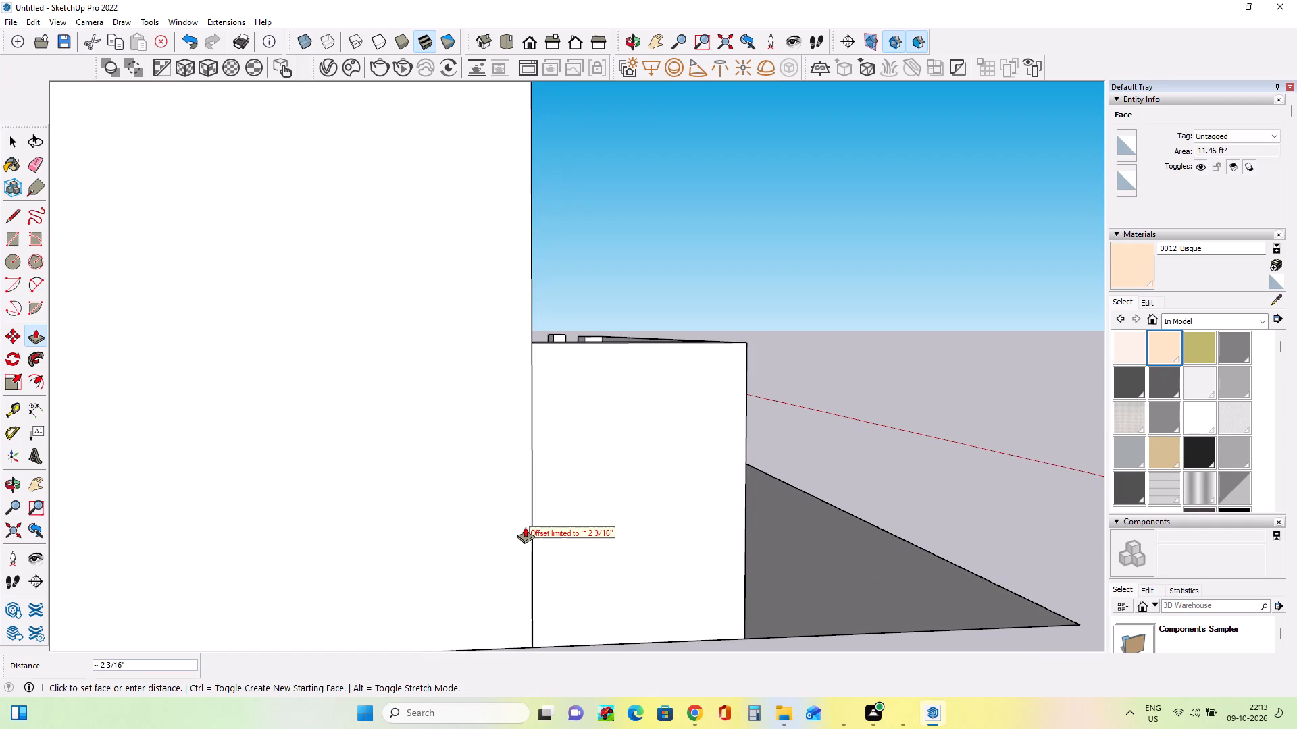
{"action": "left_click", "coordinate": [525, 526]}
Compare the modelled boundary wall and gate pillars with the reference image, examining its vertical strips, horizontal bars and planters.
{"action": "scroll", "coordinate": [624, 461], "scroll_direction": "down", "scroll_amount": 10}
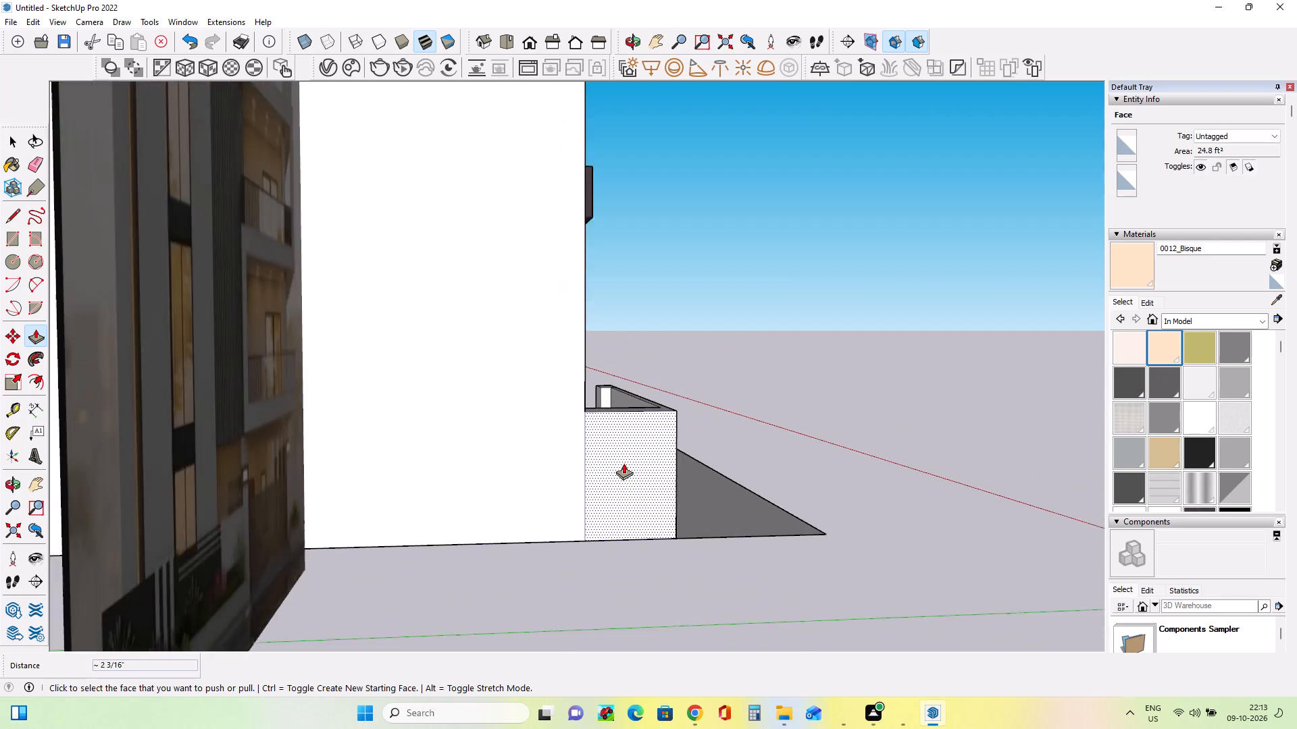
{"action": "middle_click_drag", "start_coordinate": [756, 498], "coordinate": [353, 553]}
{"action": "middle_click", "coordinate": [353, 553]}
{"action": "middle_click_drag", "start_coordinate": [476, 462], "coordinate": [533, 490]}
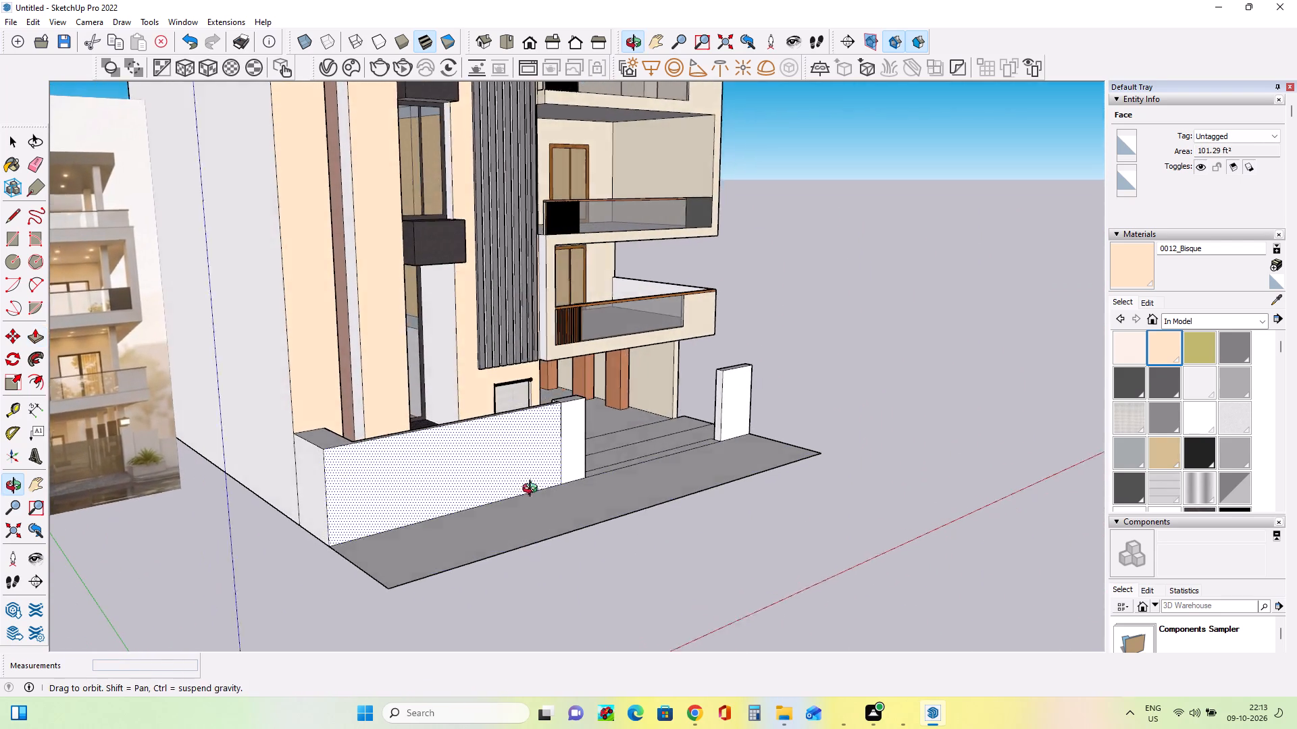
{"action": "middle_click_drag", "start_coordinate": [533, 490], "coordinate": [538, 506]}
{"action": "middle_click_drag", "start_coordinate": [502, 506], "coordinate": [457, 502]}
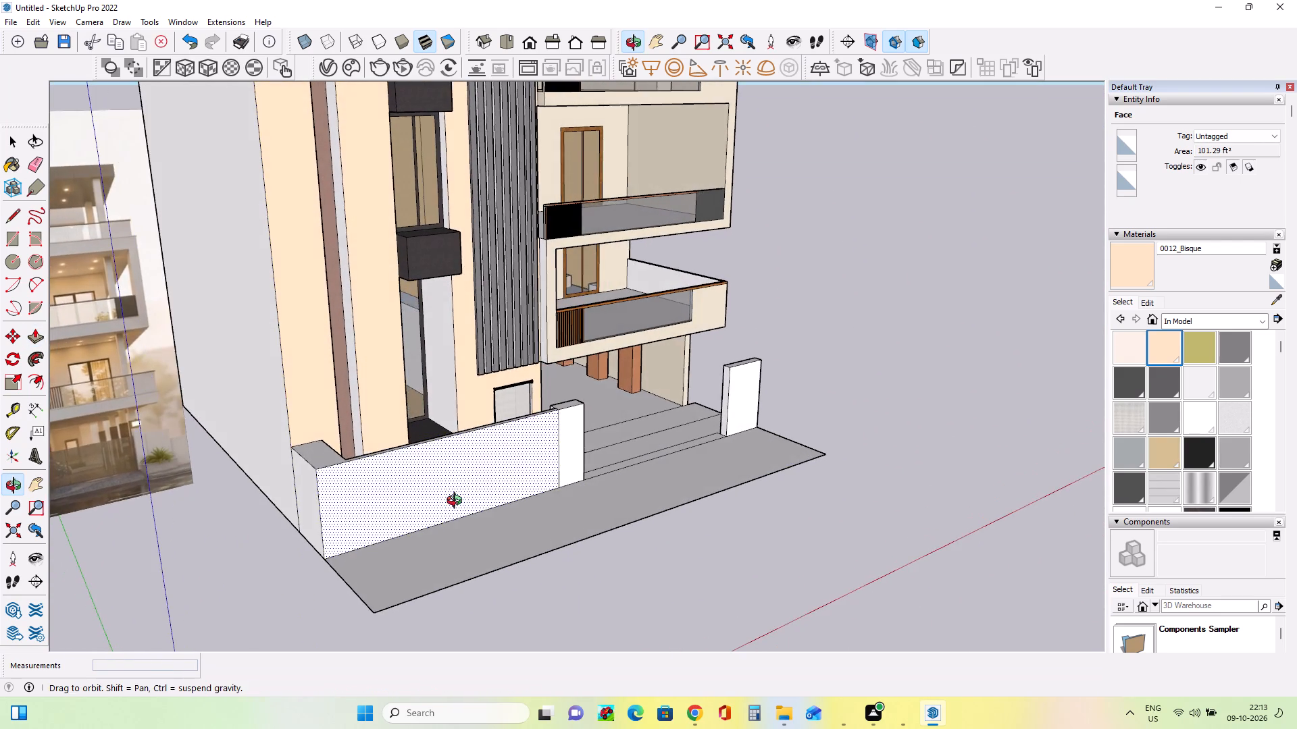
{"action": "middle_click_drag", "start_coordinate": [457, 502], "coordinate": [402, 489]}
{"action": "middle_click_drag", "start_coordinate": [404, 468], "coordinate": [422, 405]}
{"action": "middle_click_drag", "start_coordinate": [422, 405], "coordinate": [431, 391]}
{"action": "middle_click_drag", "start_coordinate": [614, 473], "coordinate": [403, 508]}
{"action": "middle_click_drag", "start_coordinate": [488, 481], "coordinate": [488, 497]}
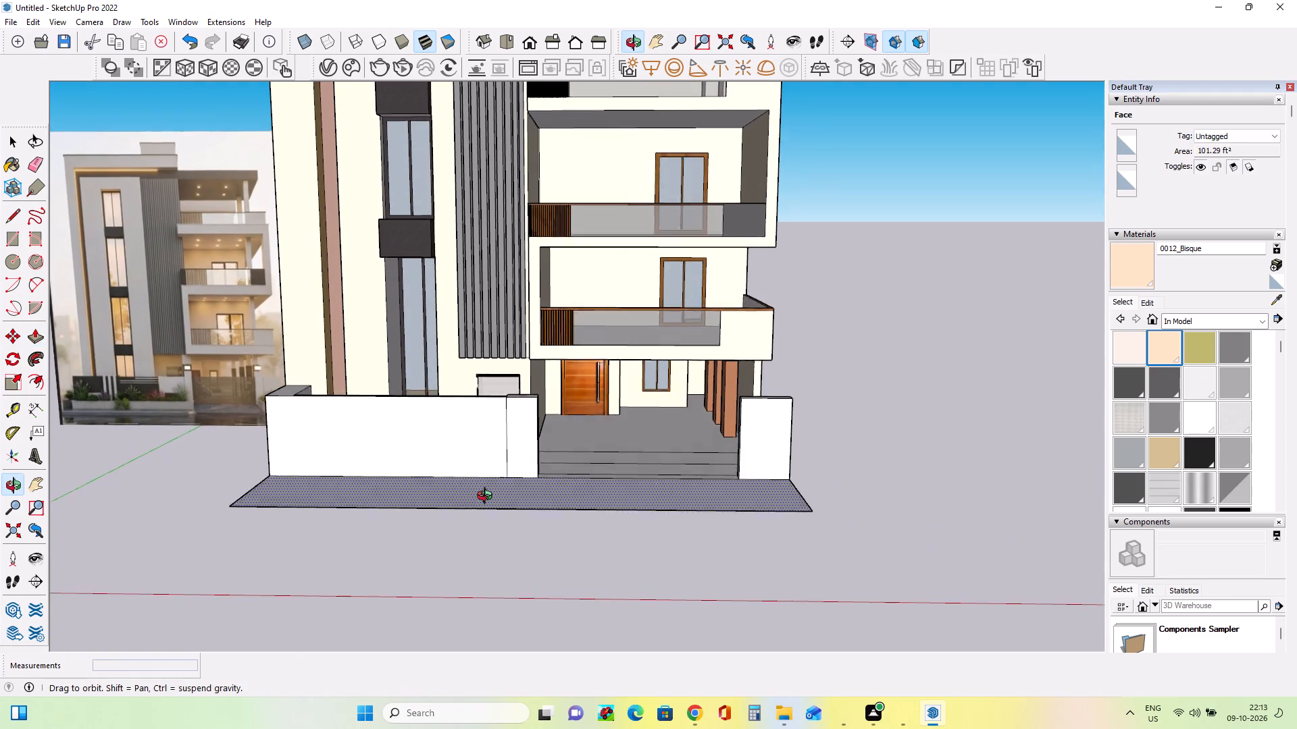
{"action": "middle_click_drag", "start_coordinate": [488, 497], "coordinate": [511, 511]}
{"action": "scroll", "coordinate": [508, 519], "scroll_direction": "down", "scroll_amount": 4}
{"action": "scroll", "coordinate": [328, 470], "scroll_direction": "up", "scroll_amount": 3}
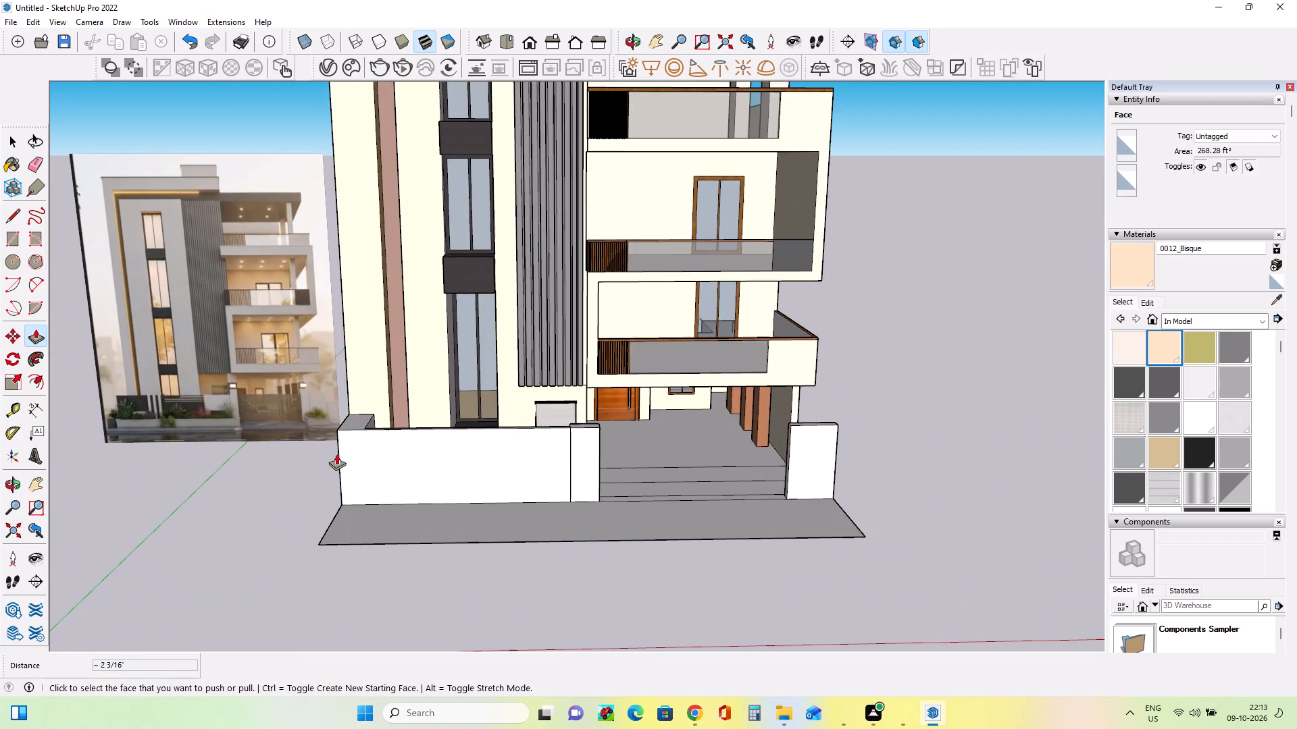
{"action": "scroll", "coordinate": [336, 456], "scroll_direction": "up", "scroll_amount": 2}
{"action": "left_click", "coordinate": [33, 480]}
{"action": "left_click_drag", "start_coordinate": [127, 433], "coordinate": [268, 433]}
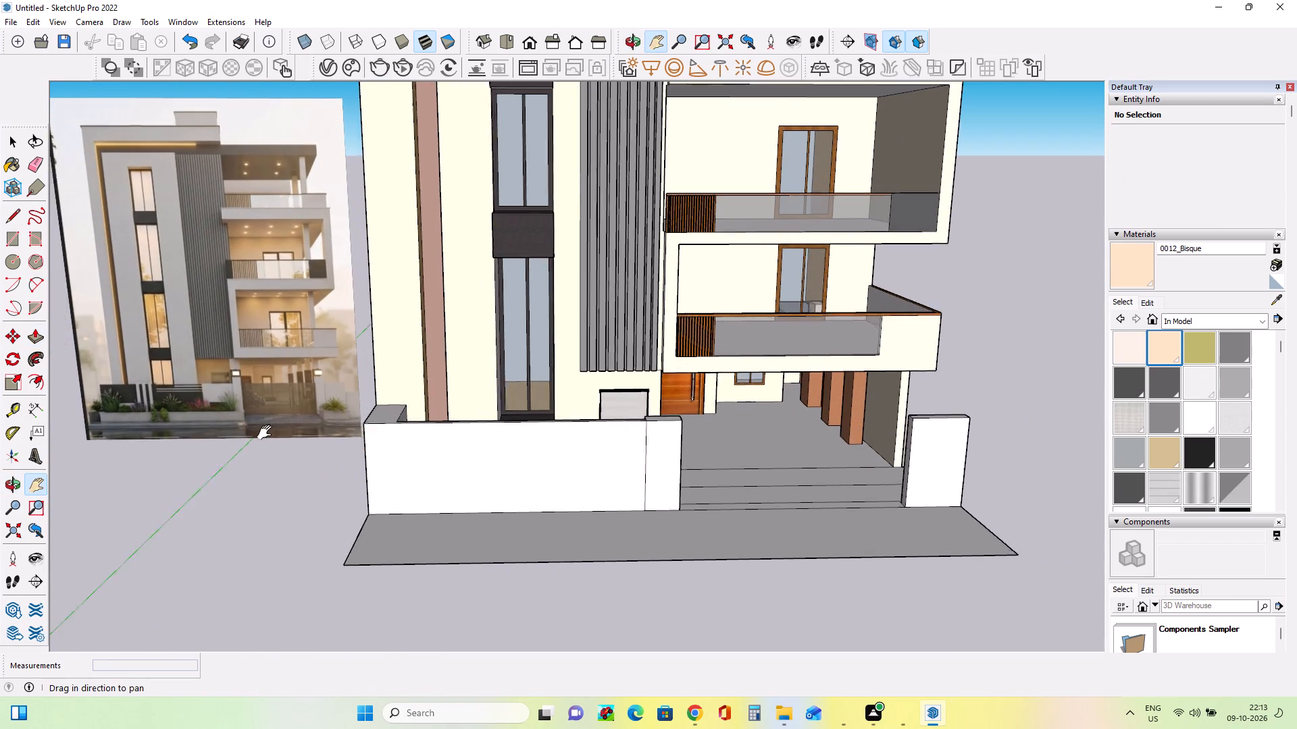
{"action": "left_click_drag", "start_coordinate": [268, 433], "coordinate": [271, 433]}
{"action": "scroll", "coordinate": [259, 380], "scroll_direction": "up", "scroll_amount": 10}
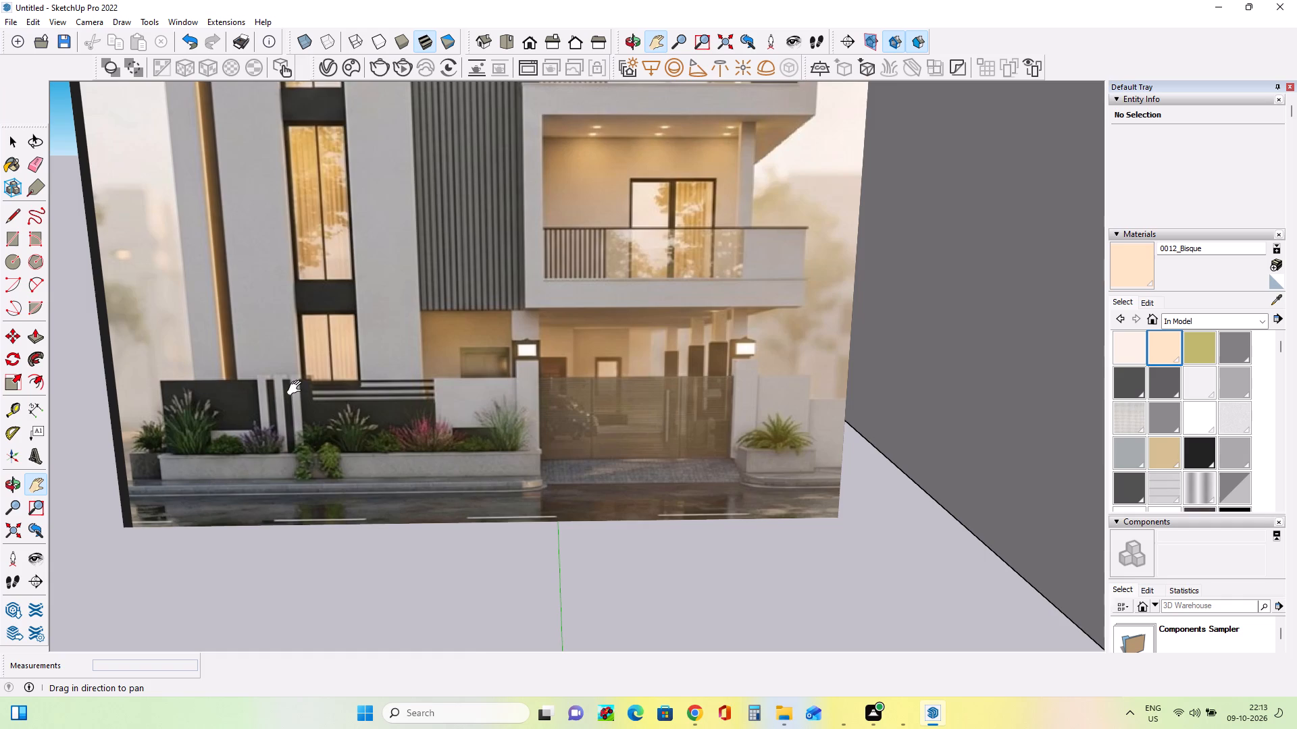
{"action": "scroll", "coordinate": [297, 388], "scroll_direction": "down", "scroll_amount": 3}
{"action": "scroll", "coordinate": [297, 388], "scroll_direction": "up", "scroll_amount": 7}
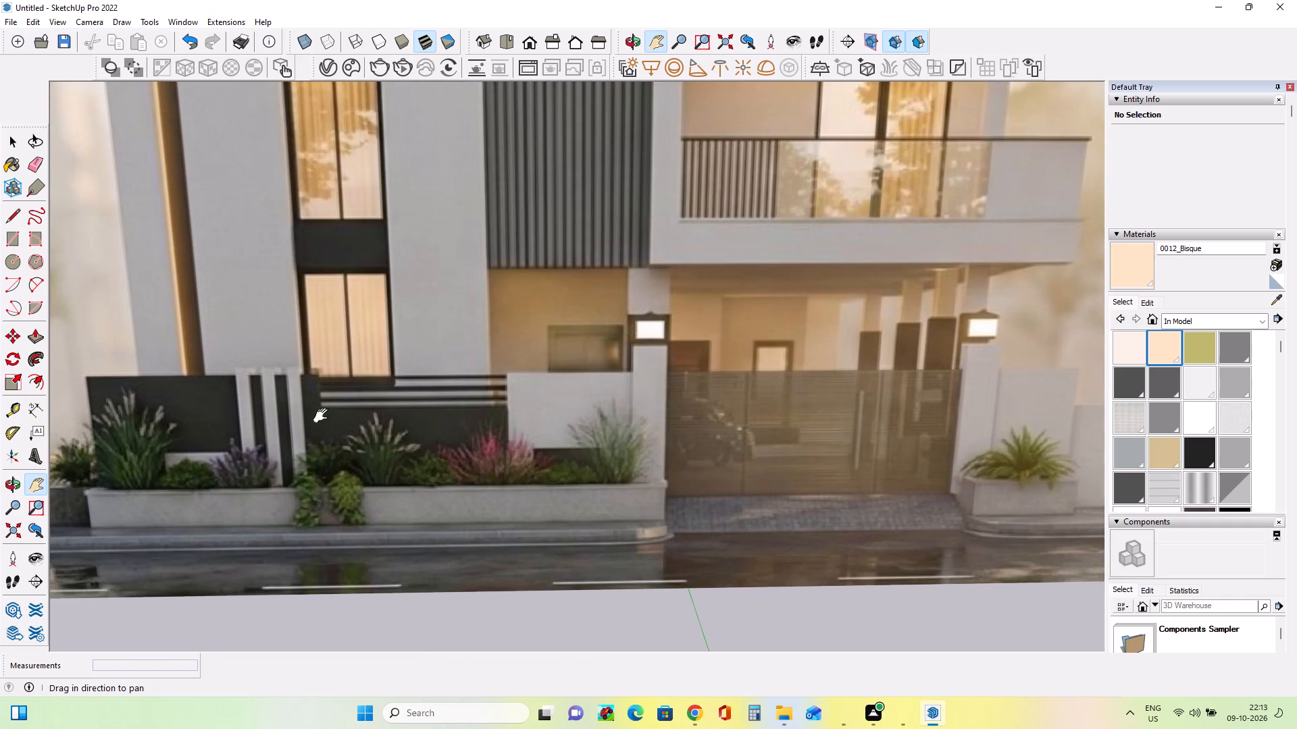
{"action": "scroll", "coordinate": [325, 429], "scroll_direction": "down", "scroll_amount": 2}
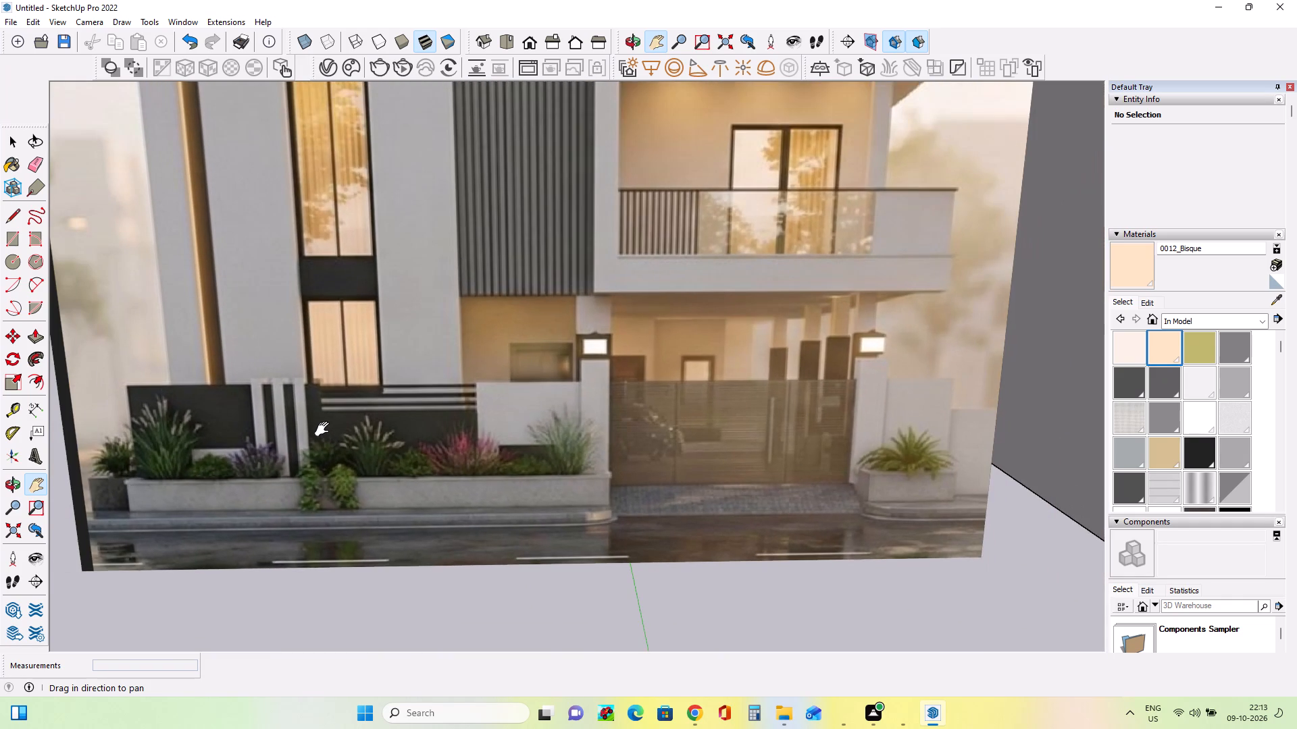
{"action": "scroll", "coordinate": [199, 498], "scroll_direction": "up", "scroll_amount": 2}
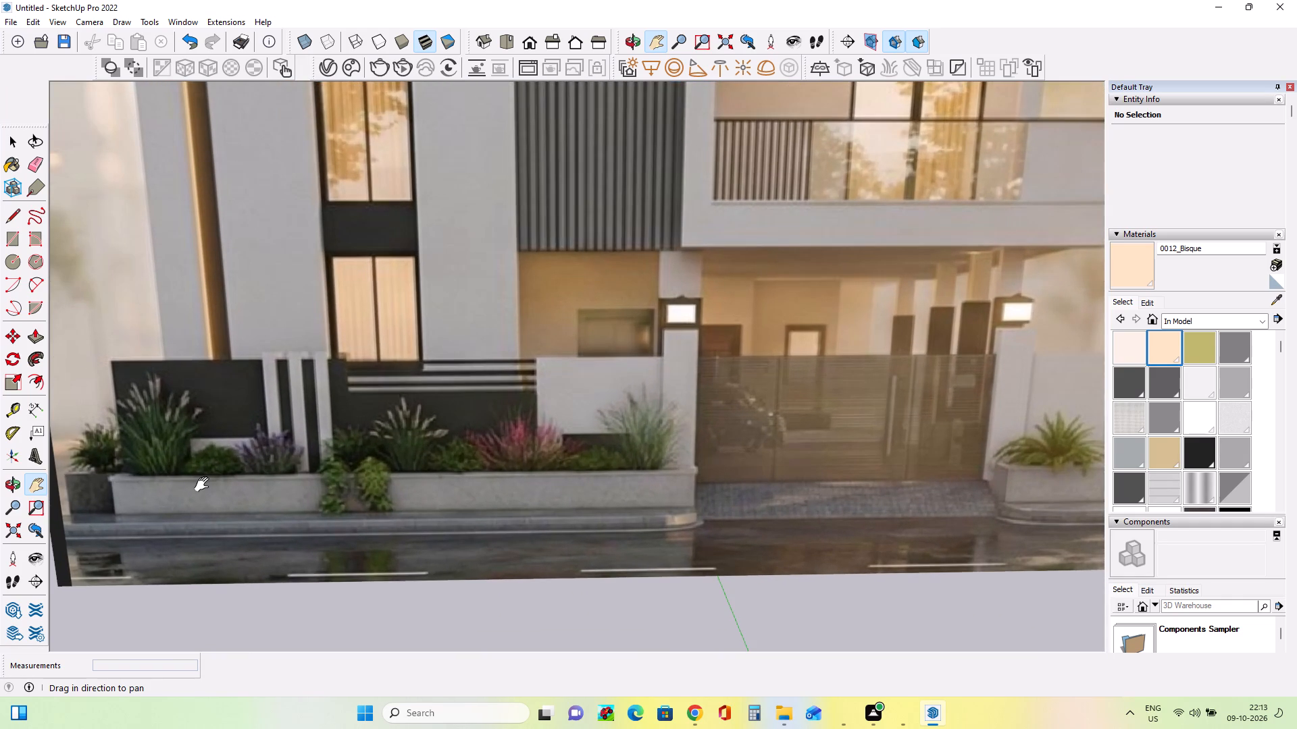
Draw three full-height vertical strips side by side on the boundary wall's front, about 5 3/4", 6 1/2" and 6 5/8" wide, with narrow gaps between.
{"action": "scroll", "coordinate": [205, 485], "scroll_direction": "down", "scroll_amount": 11}
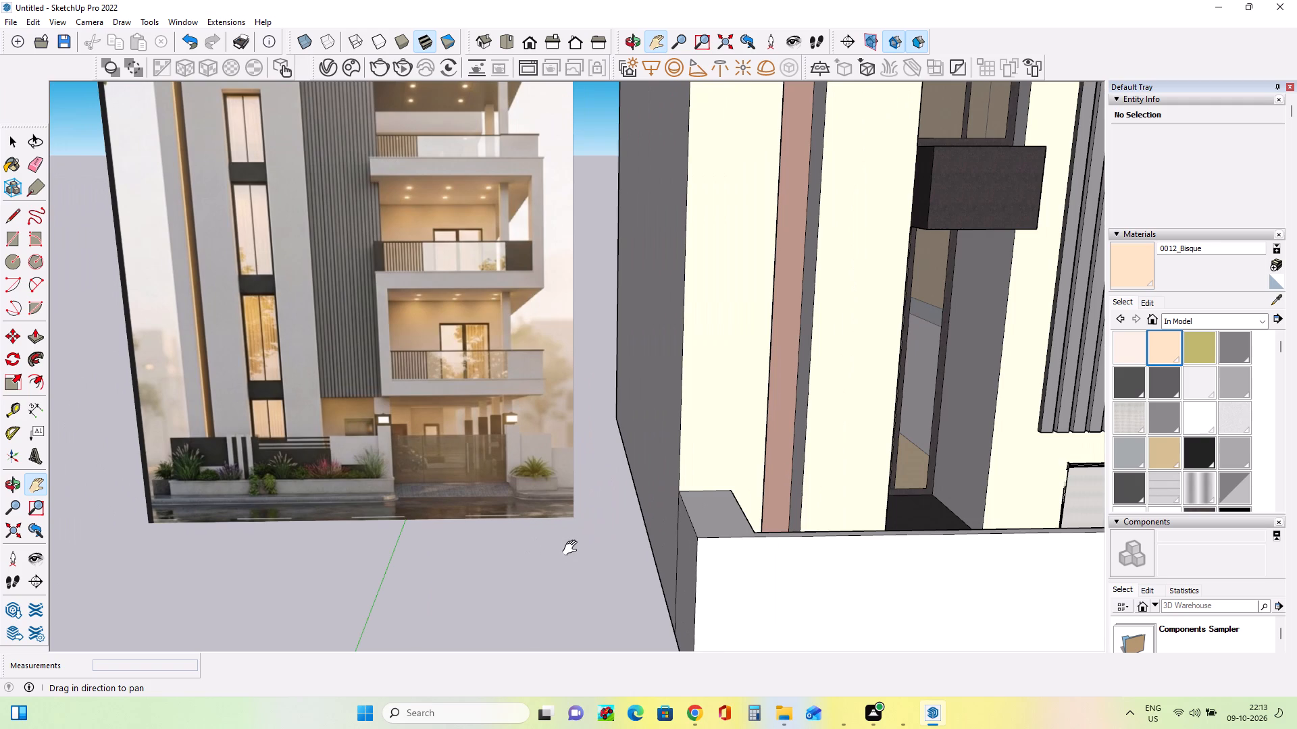
{"action": "scroll", "coordinate": [574, 547], "scroll_direction": "down", "scroll_amount": 4}
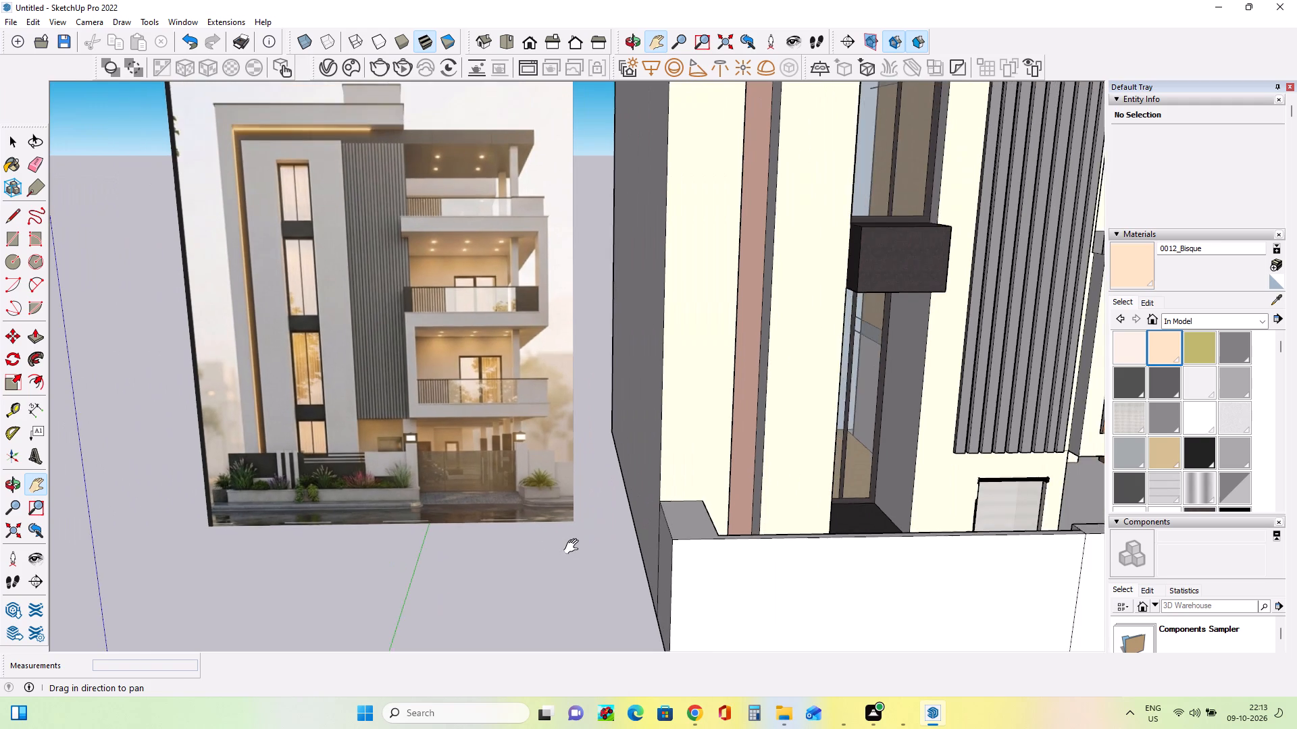
{"action": "scroll", "coordinate": [574, 547], "scroll_direction": "down", "scroll_amount": 5}
{"action": "scroll", "coordinate": [753, 618], "scroll_direction": "up", "scroll_amount": 3}
{"action": "middle_click_drag", "start_coordinate": [753, 618], "coordinate": [732, 576]}
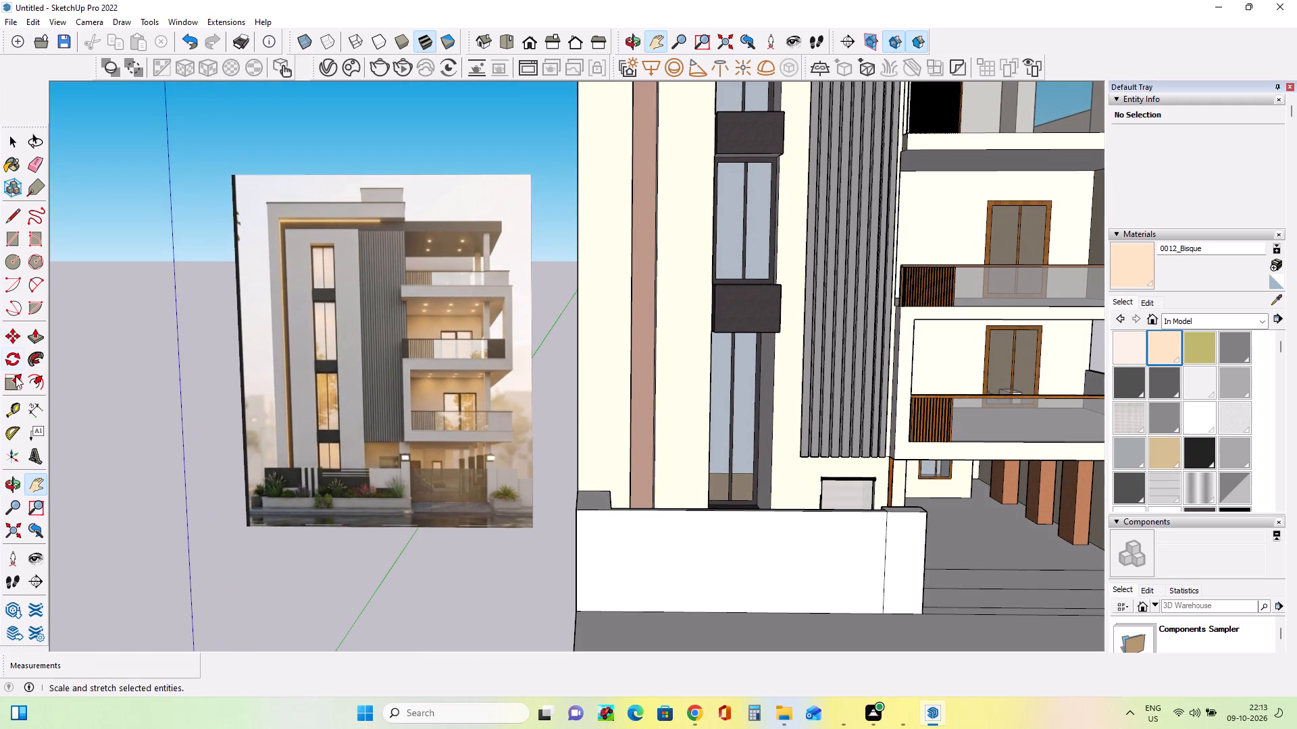
{"action": "left_click", "coordinate": [9, 241]}
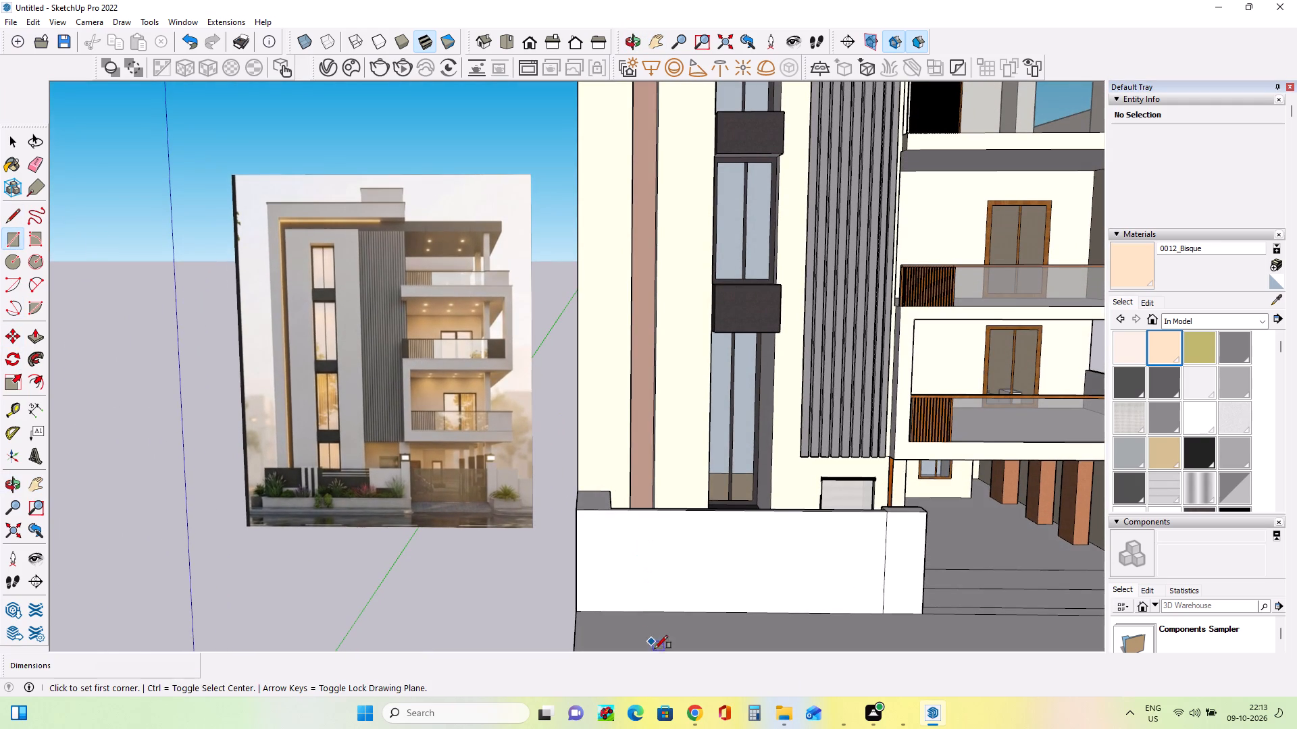
{"action": "left_click", "coordinate": [684, 612]}
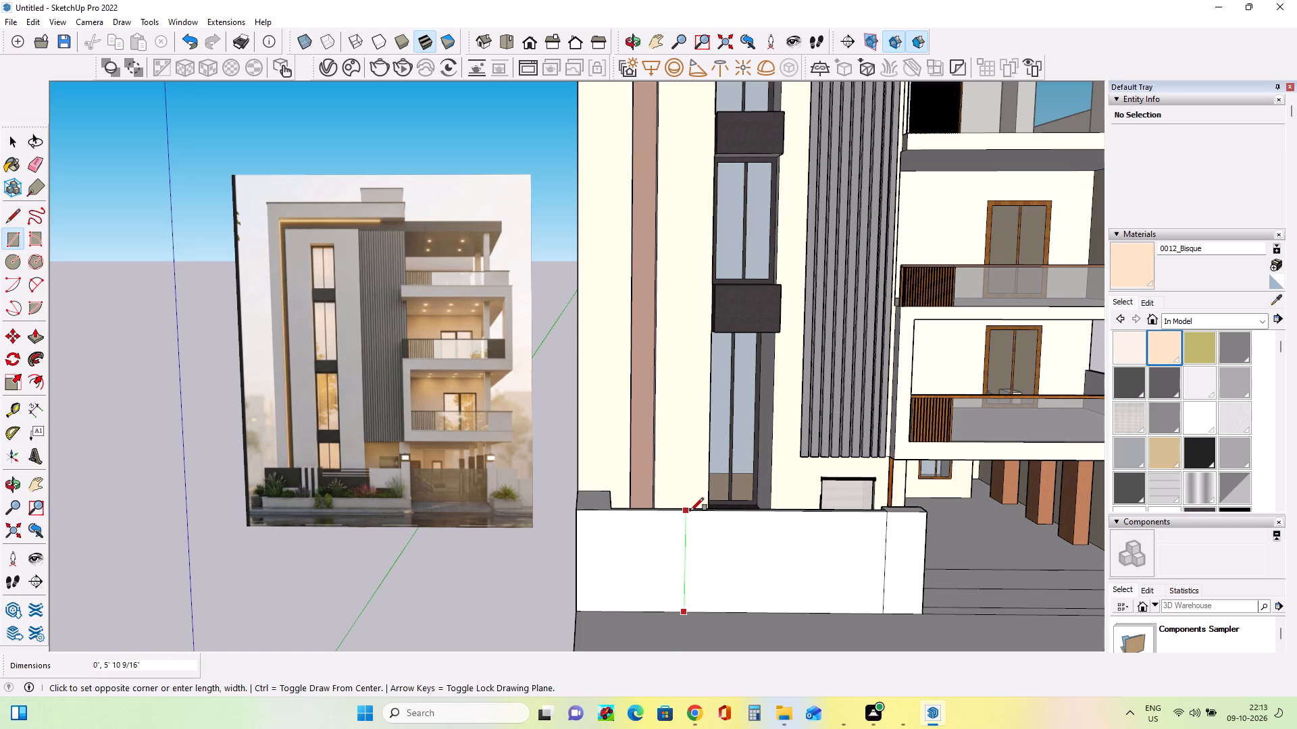
{"action": "left_click", "coordinate": [694, 512]}
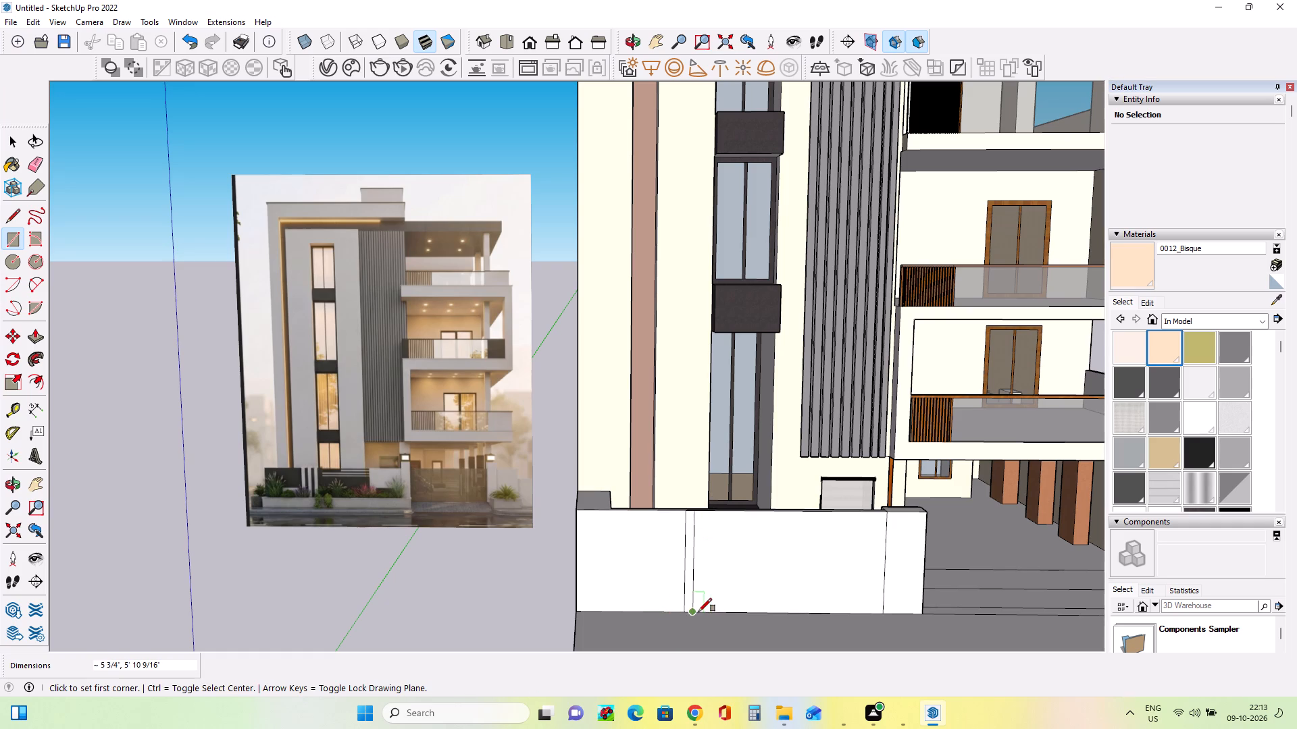
{"action": "left_click", "coordinate": [701, 612]}
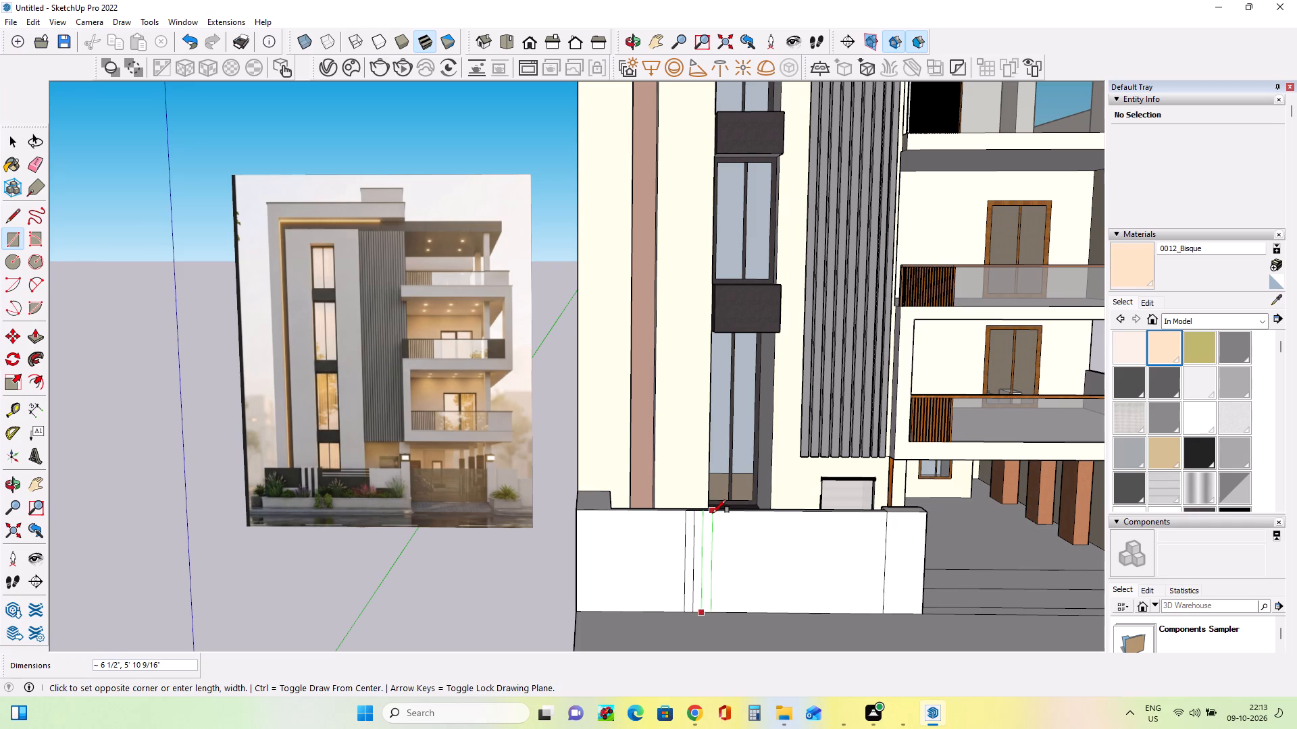
{"action": "left_click", "coordinate": [713, 513]}
{"action": "middle_click_drag", "start_coordinate": [749, 607], "coordinate": [716, 610]}
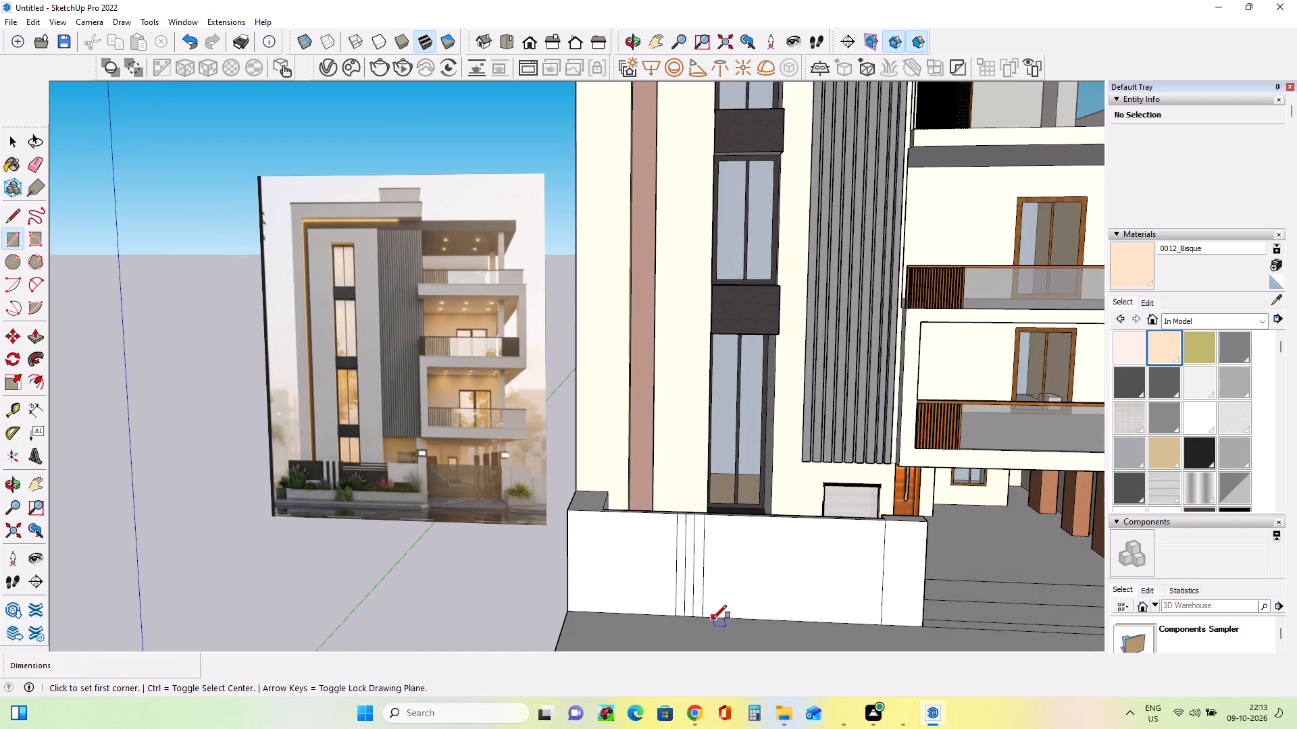
{"action": "left_click", "coordinate": [712, 618]}
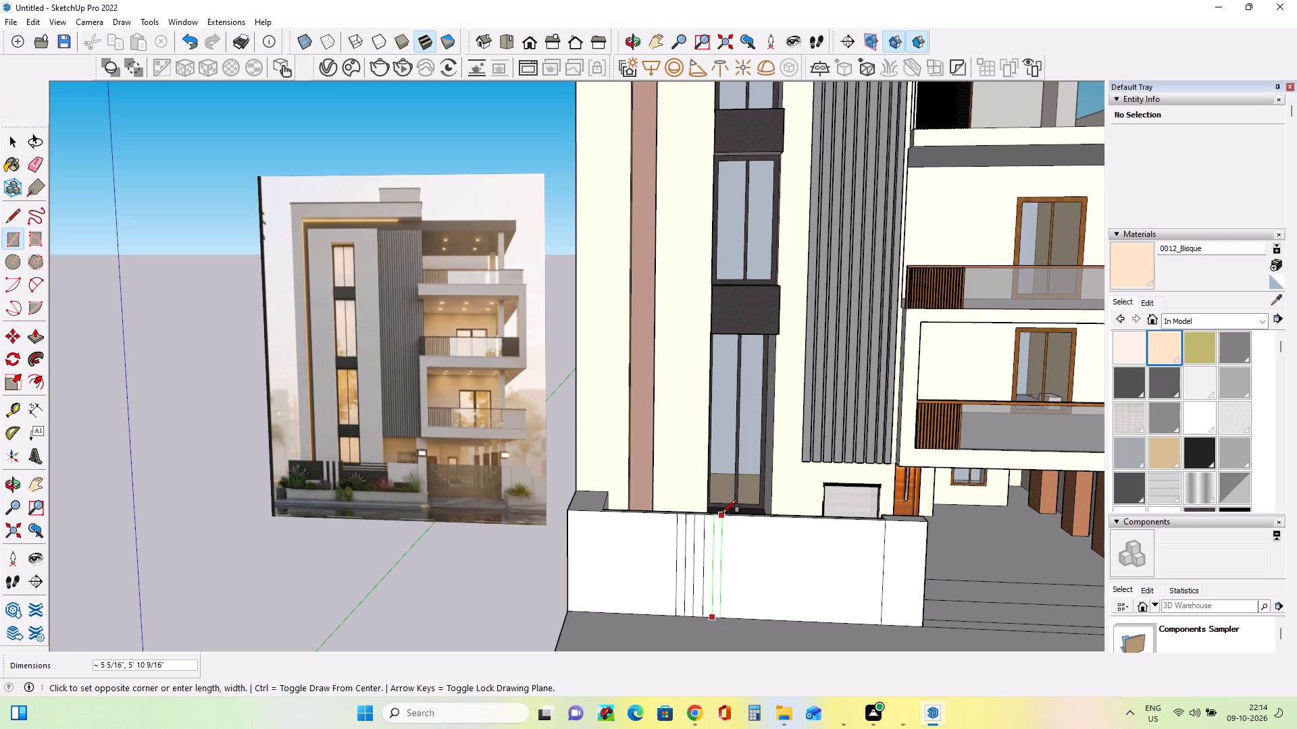
{"action": "left_click", "coordinate": [724, 513]}
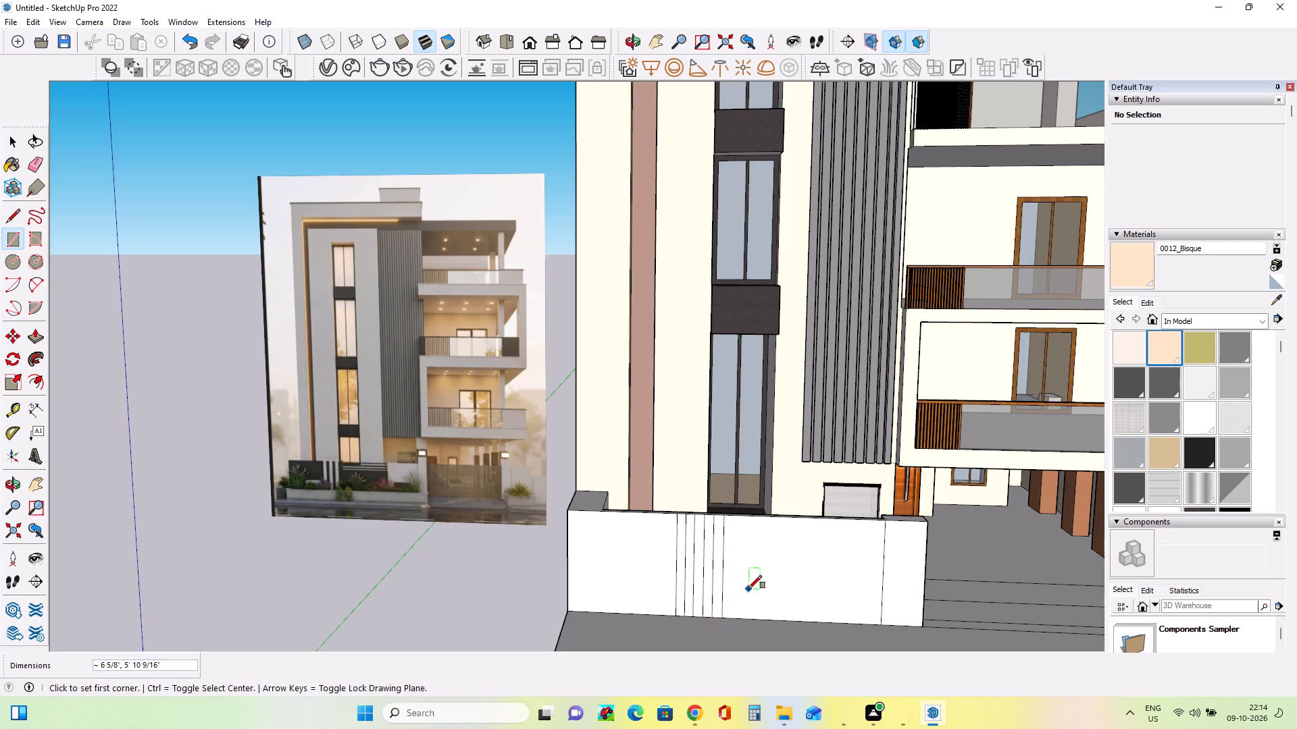
Pull the three vertical strips outward about 9 5/8" from the boundary wall's front face as projecting fins.
{"action": "middle_click_drag", "start_coordinate": [750, 595], "coordinate": [761, 609]}
{"action": "left_click", "coordinate": [39, 334]}
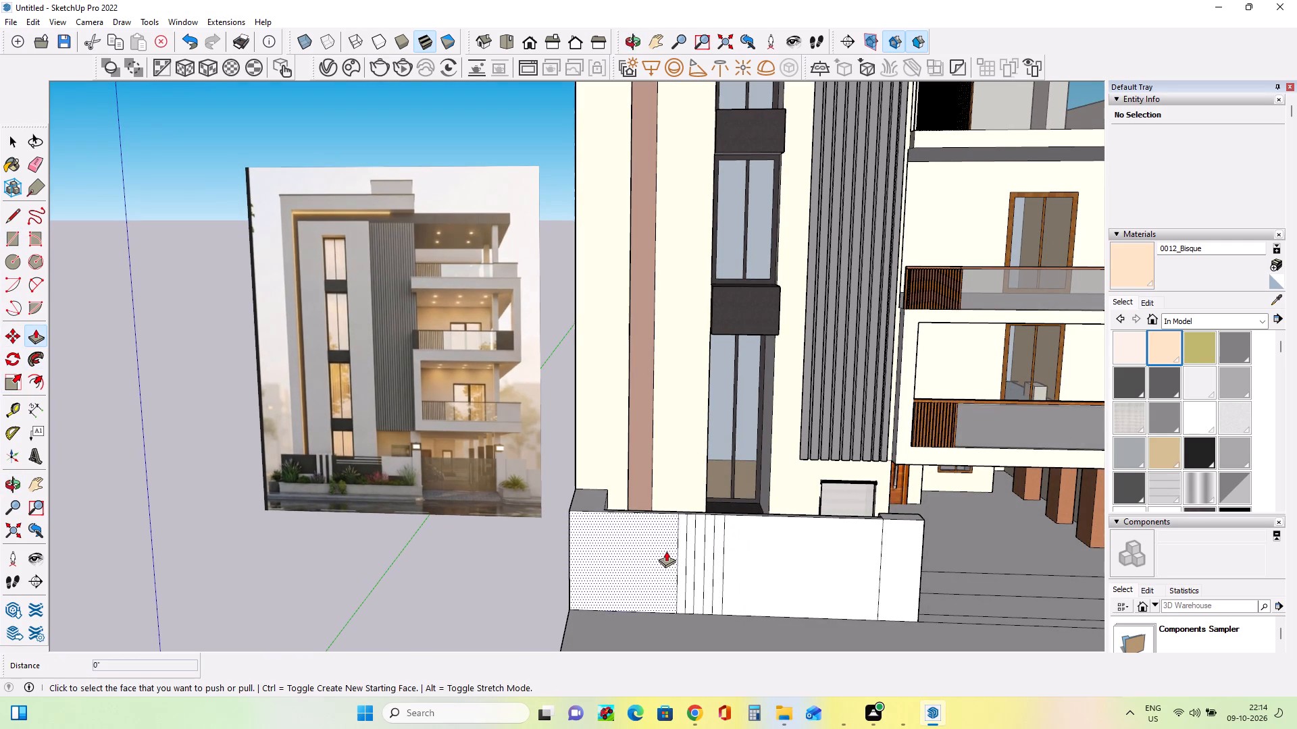
{"action": "left_click", "coordinate": [678, 563]}
{"action": "left_click", "coordinate": [679, 568]}
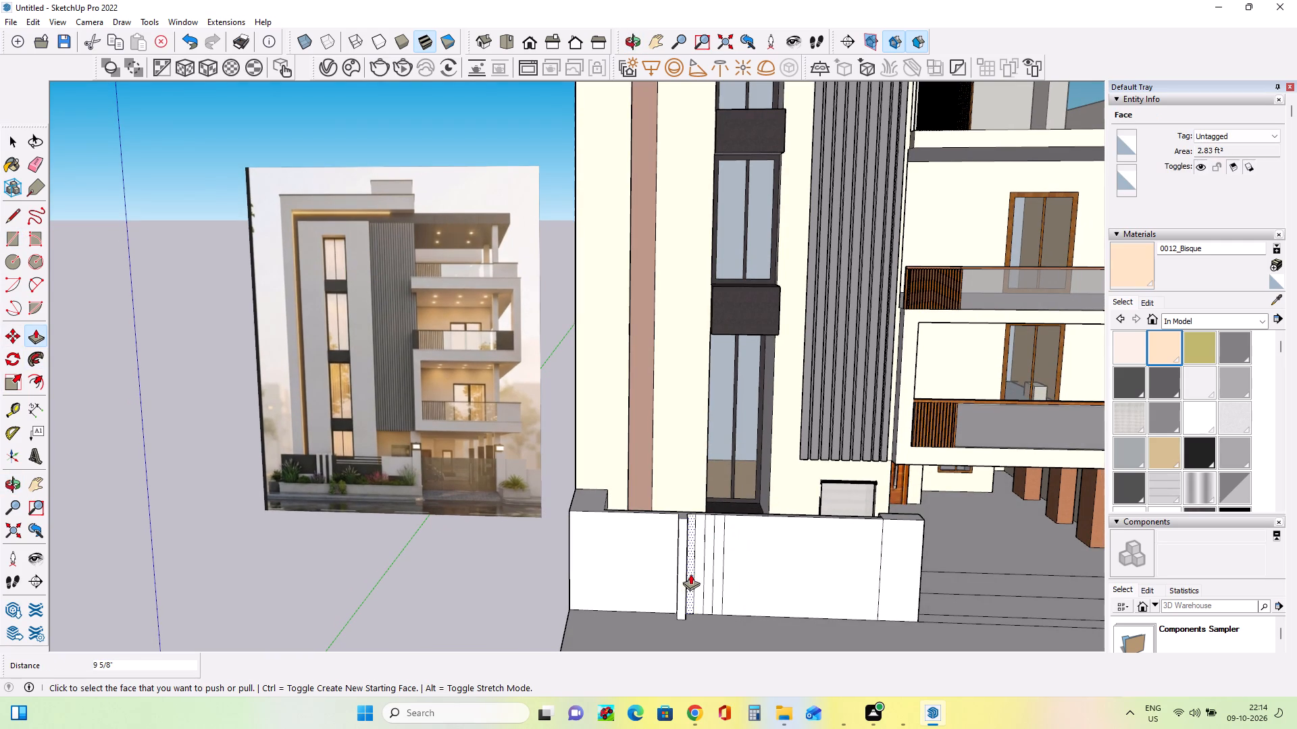
{"action": "left_click", "coordinate": [697, 574]}
{"action": "left_click", "coordinate": [684, 578]}
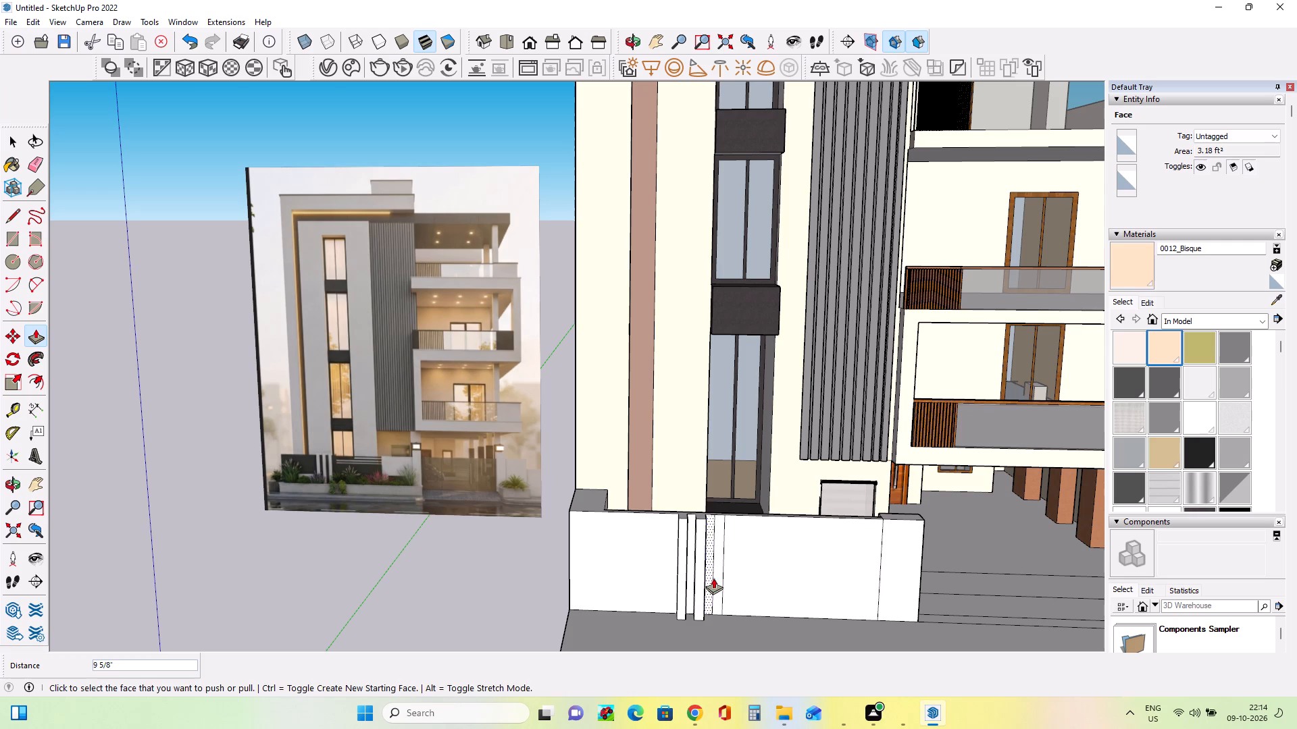
{"action": "left_click", "coordinate": [715, 578]}
{"action": "left_click", "coordinate": [703, 580]}
{"action": "middle_click_drag", "start_coordinate": [751, 553], "coordinate": [799, 699]}
{"action": "scroll", "coordinate": [701, 522], "scroll_direction": "up", "scroll_amount": 10}
{"action": "middle_click_drag", "start_coordinate": [706, 495], "coordinate": [591, 534]}
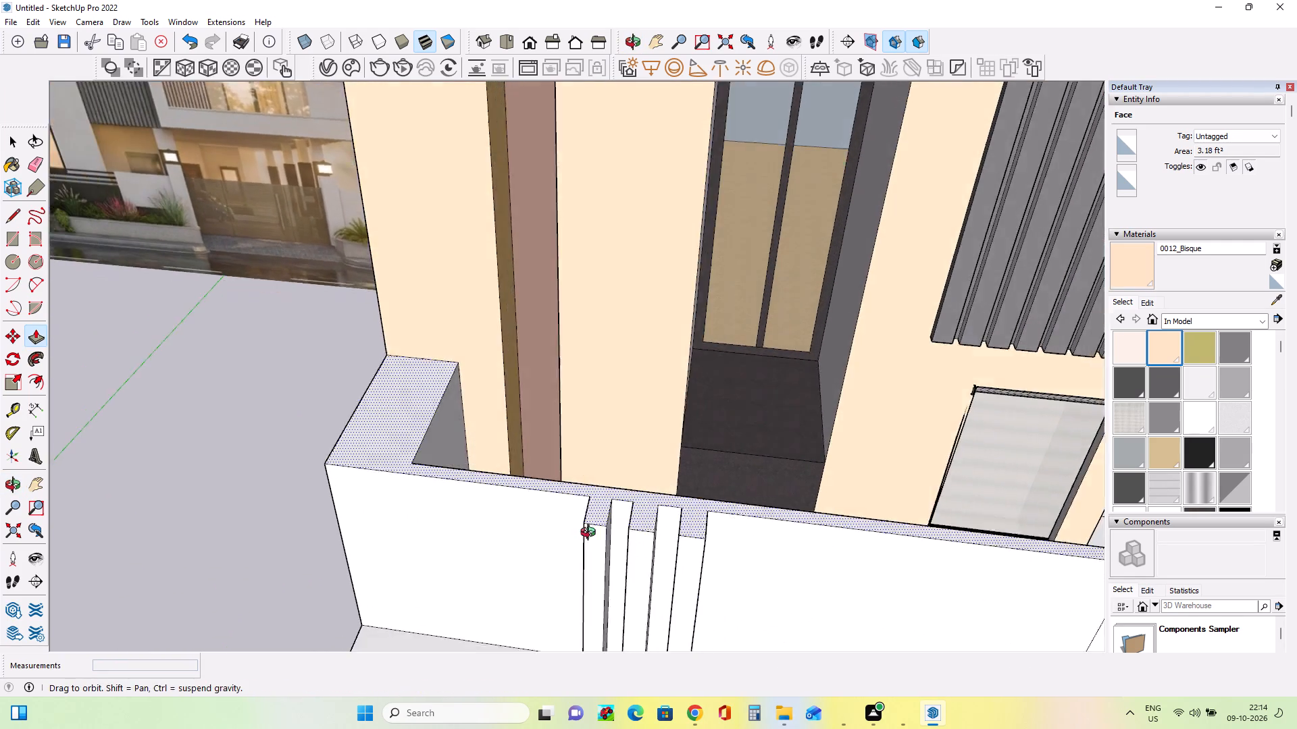
Draw a line about 2' 6 5/8" long across the backs of the three fin tops, separating them from the boundary wall's top.
{"action": "middle_click_drag", "start_coordinate": [591, 534], "coordinate": [509, 545]}
{"action": "left_click", "coordinate": [513, 514]}
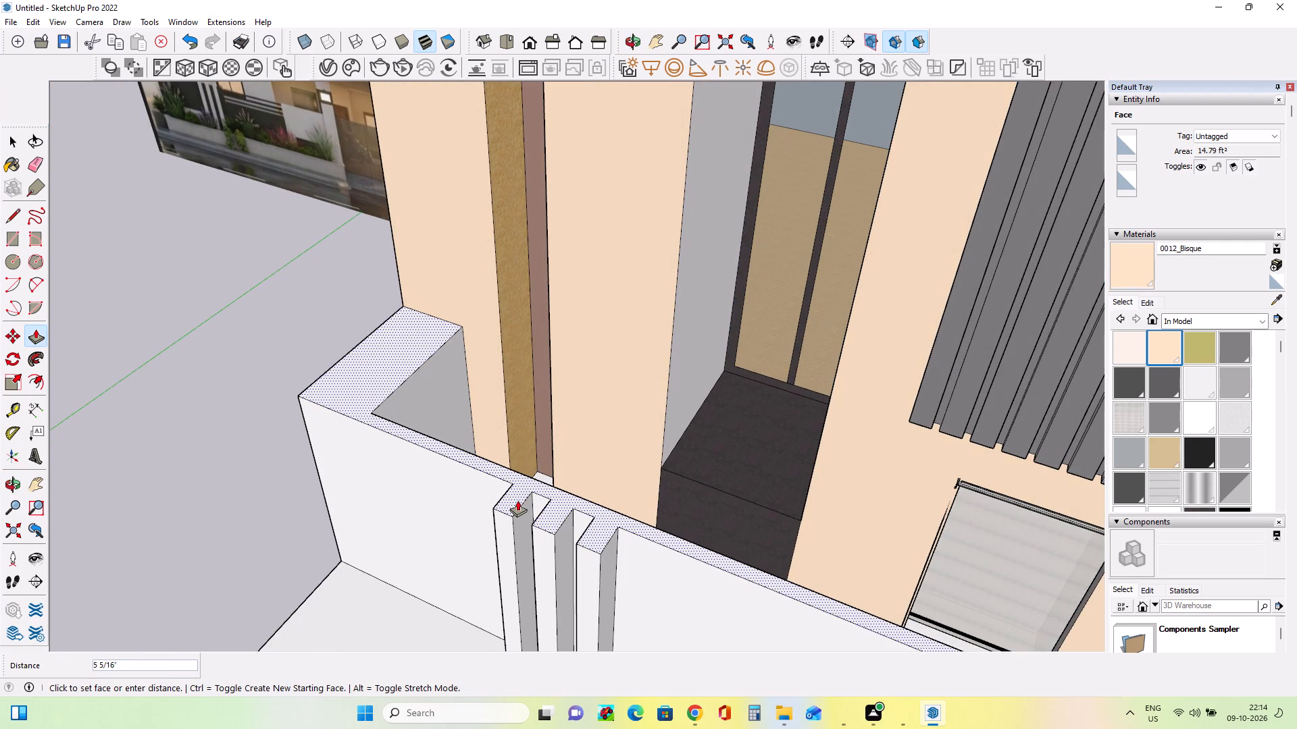
{"action": "key", "text": "Escape"}
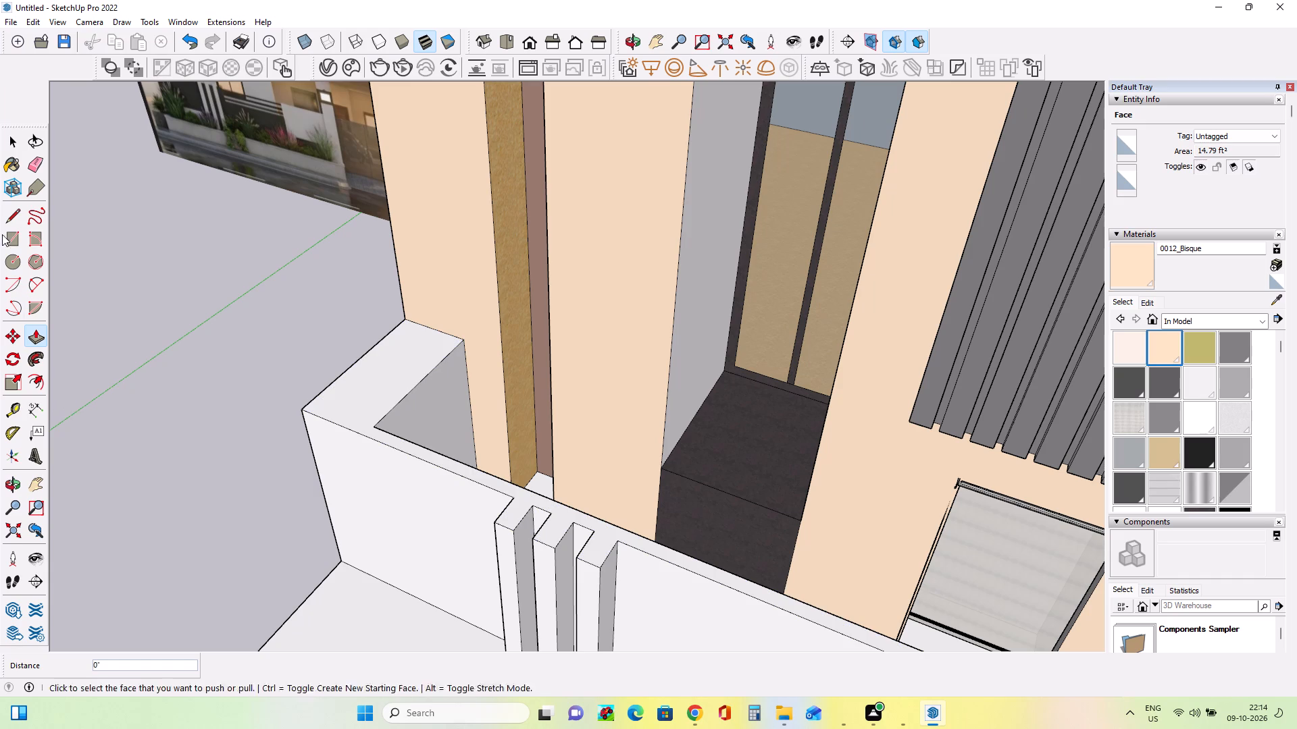
{"action": "left_click", "coordinate": [12, 221]}
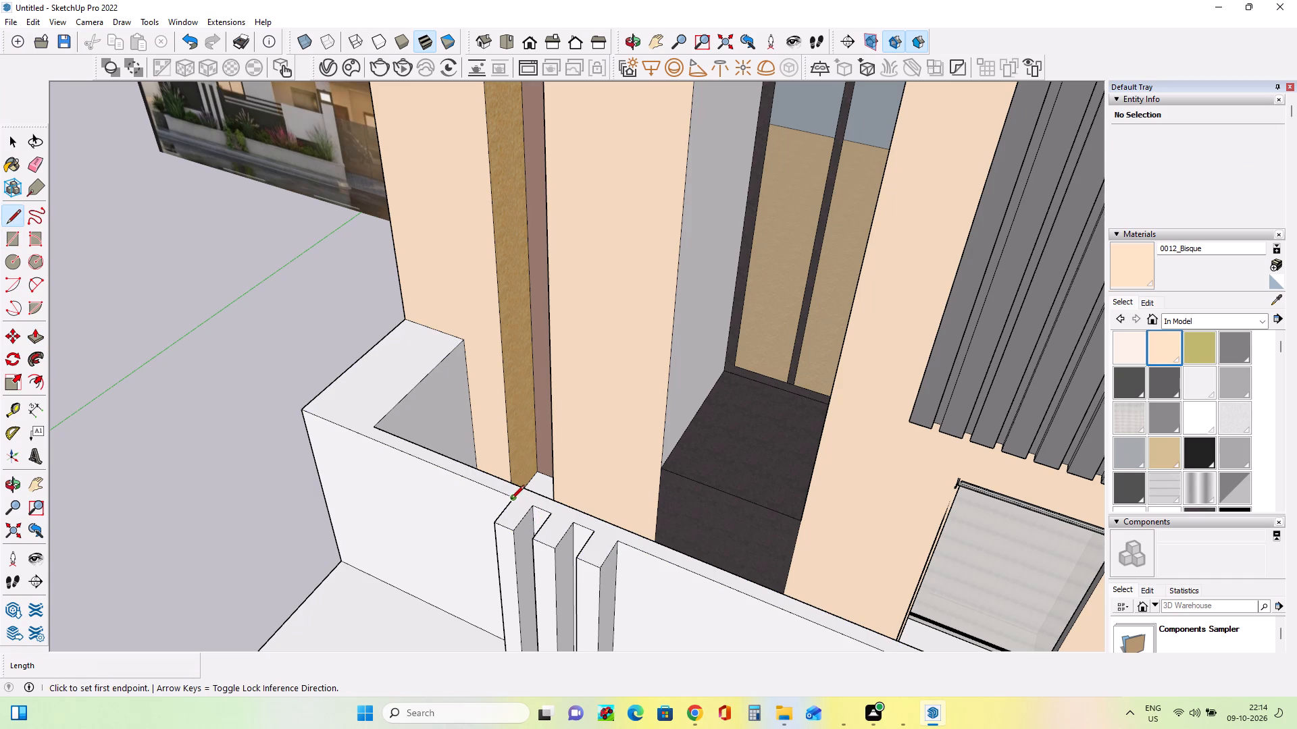
{"action": "left_click_drag", "start_coordinate": [511, 499], "coordinate": [518, 499]}
{"action": "left_click", "coordinate": [619, 540]}
Pull the tops of the three fins up to a matching height about 4 1/16" above the boundary wall's top.
{"action": "left_click", "coordinate": [31, 339]}
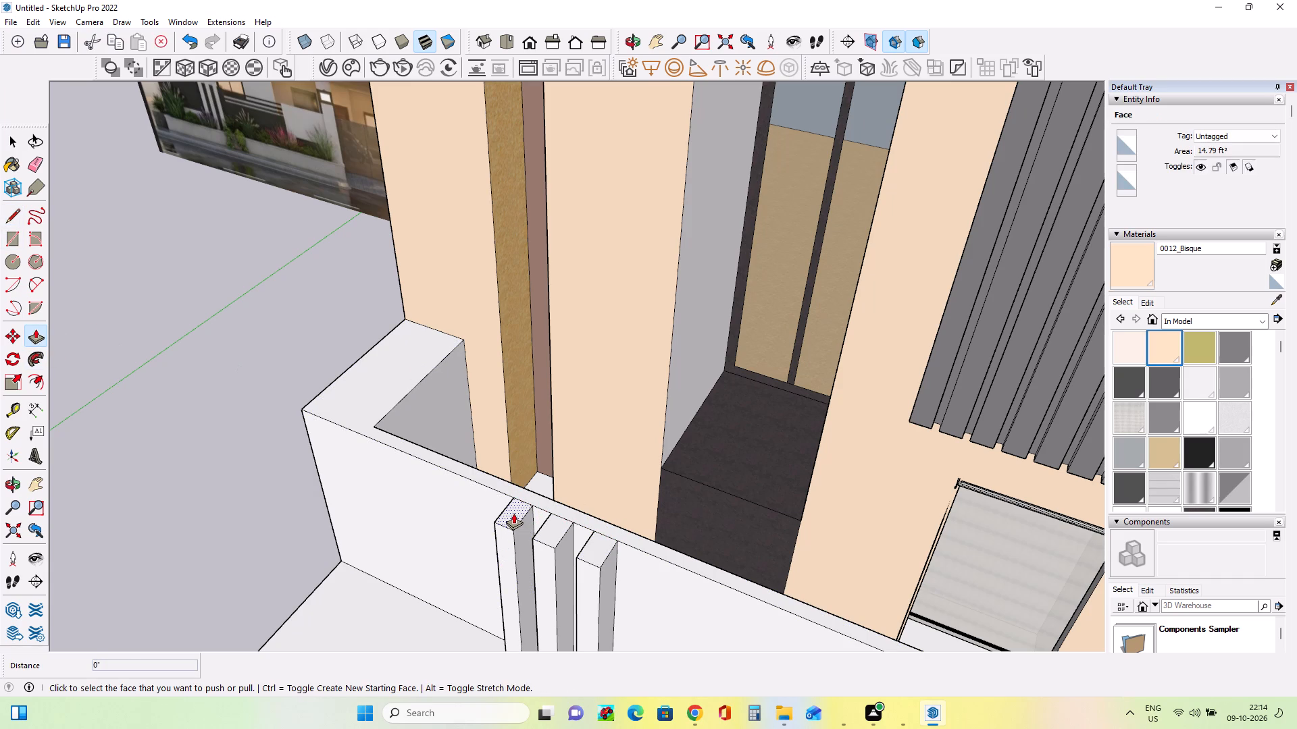
{"action": "left_click", "coordinate": [513, 513]}
{"action": "left_click", "coordinate": [520, 497]}
{"action": "middle_click_drag", "start_coordinate": [617, 548], "coordinate": [364, 573]}
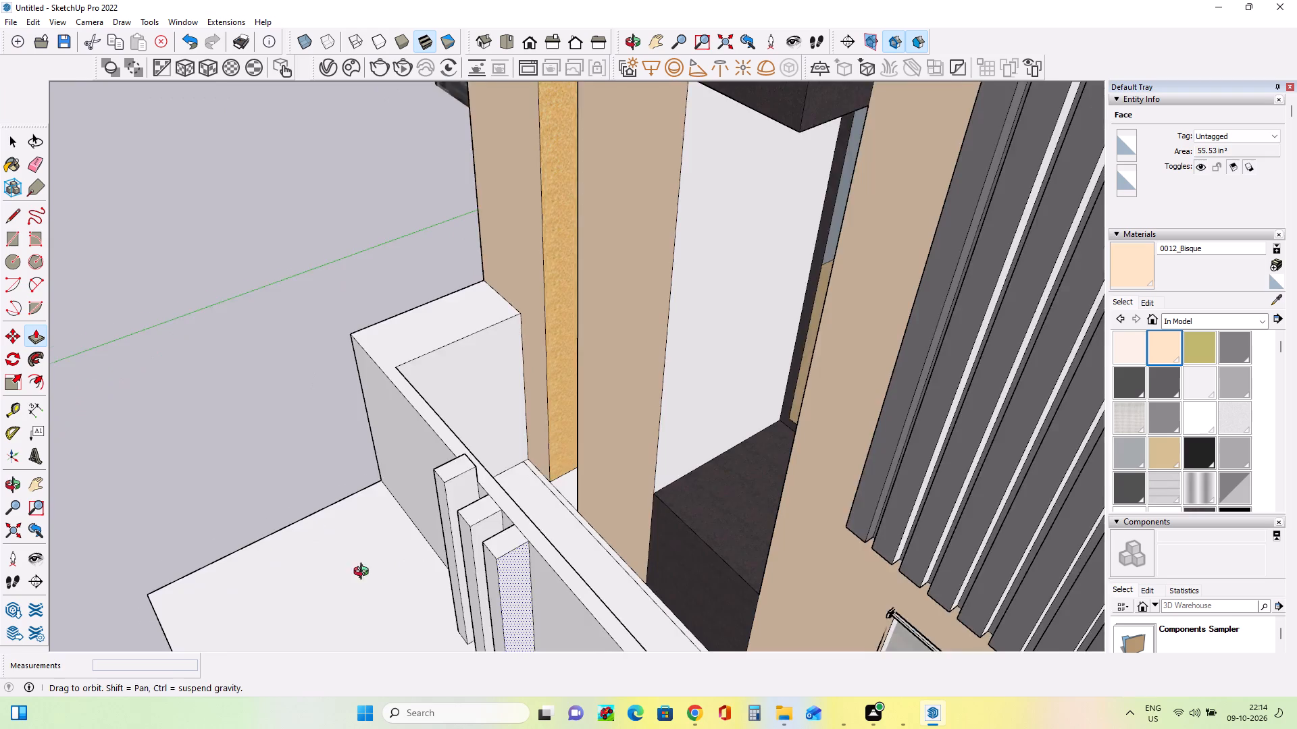
{"action": "middle_click_drag", "start_coordinate": [364, 573], "coordinate": [359, 573]}
{"action": "left_click", "coordinate": [439, 495]}
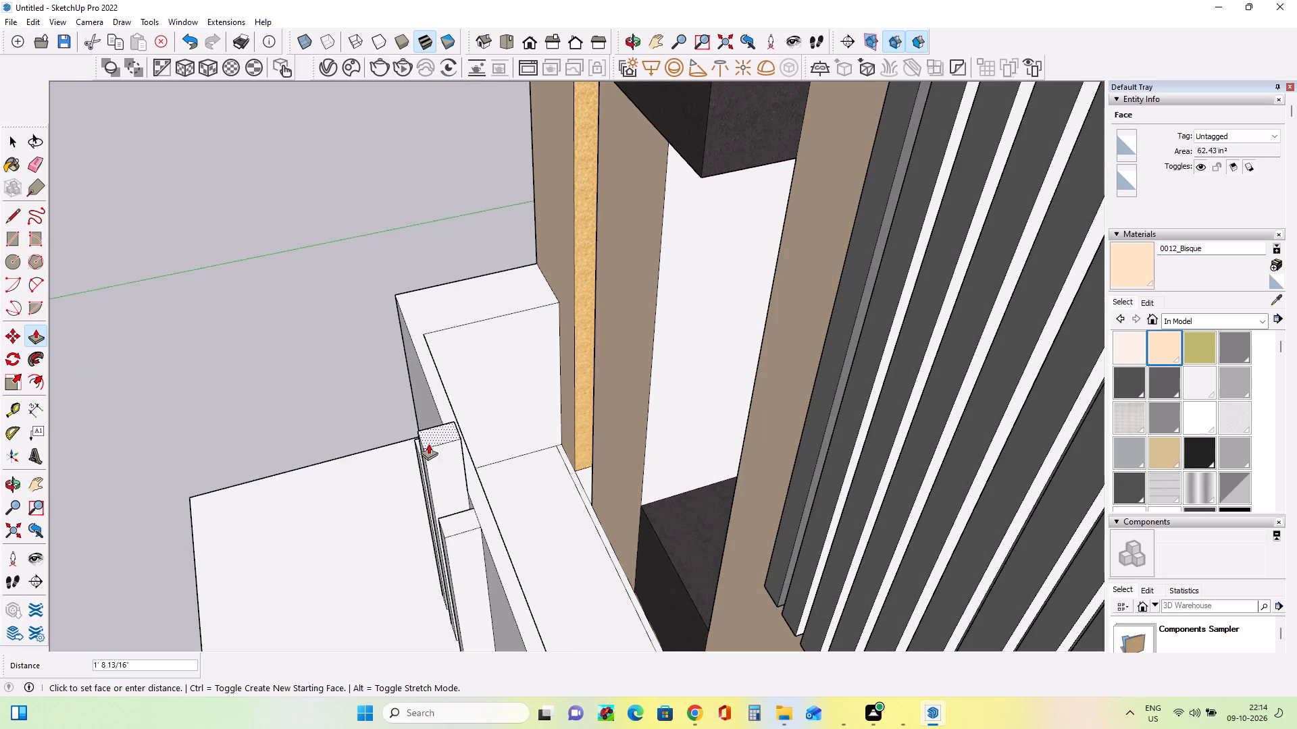
{"action": "left_click", "coordinate": [417, 440]}
{"action": "left_click", "coordinate": [457, 525]}
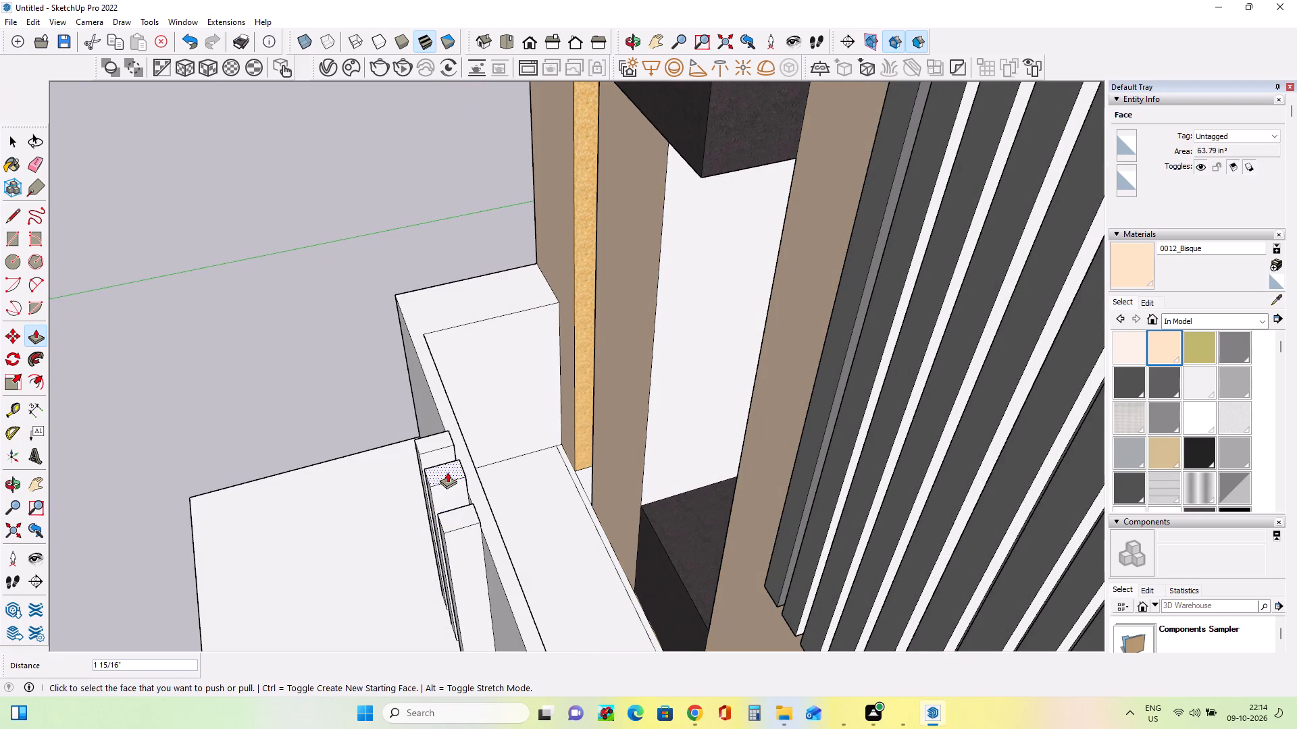
{"action": "left_click", "coordinate": [457, 519]}
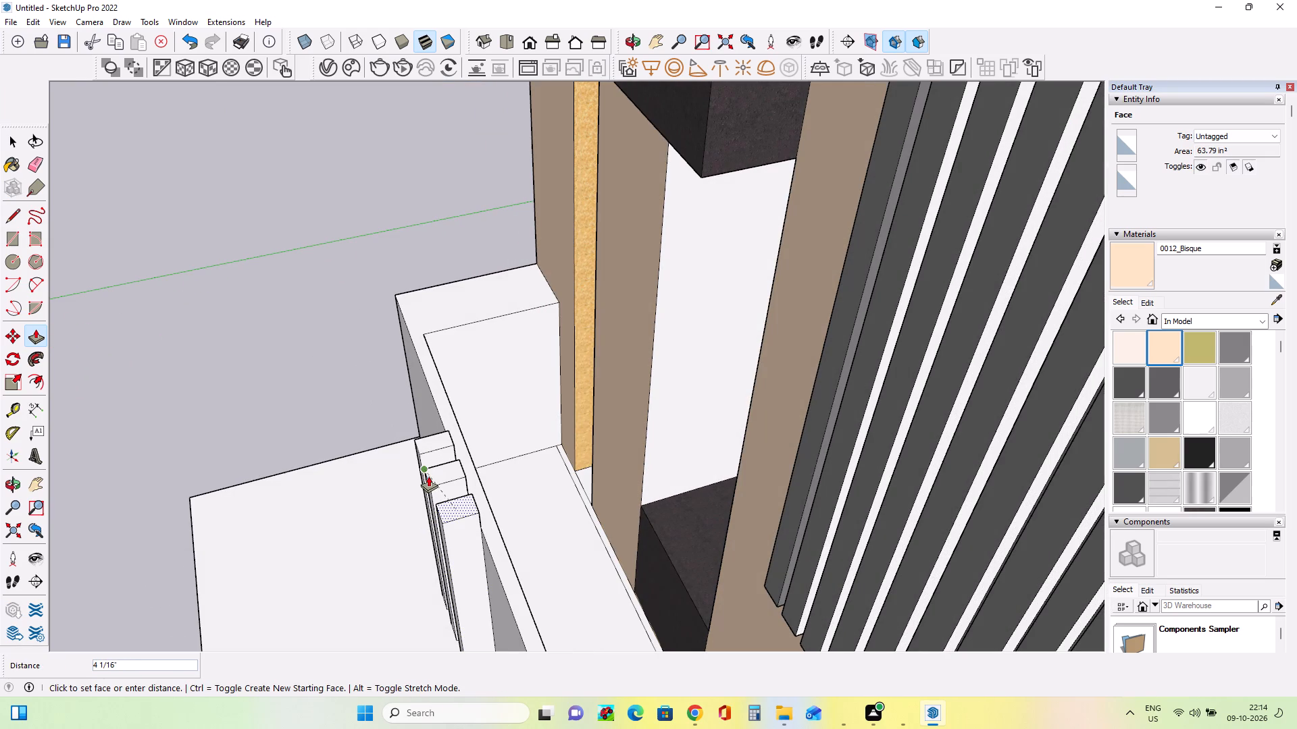
{"action": "left_click", "coordinate": [428, 476]}
Pull the raised back faces of the three fins about 4" toward the house, across the boundary wall's thickness.
{"action": "middle_click_drag", "start_coordinate": [526, 545], "coordinate": [347, 566]}
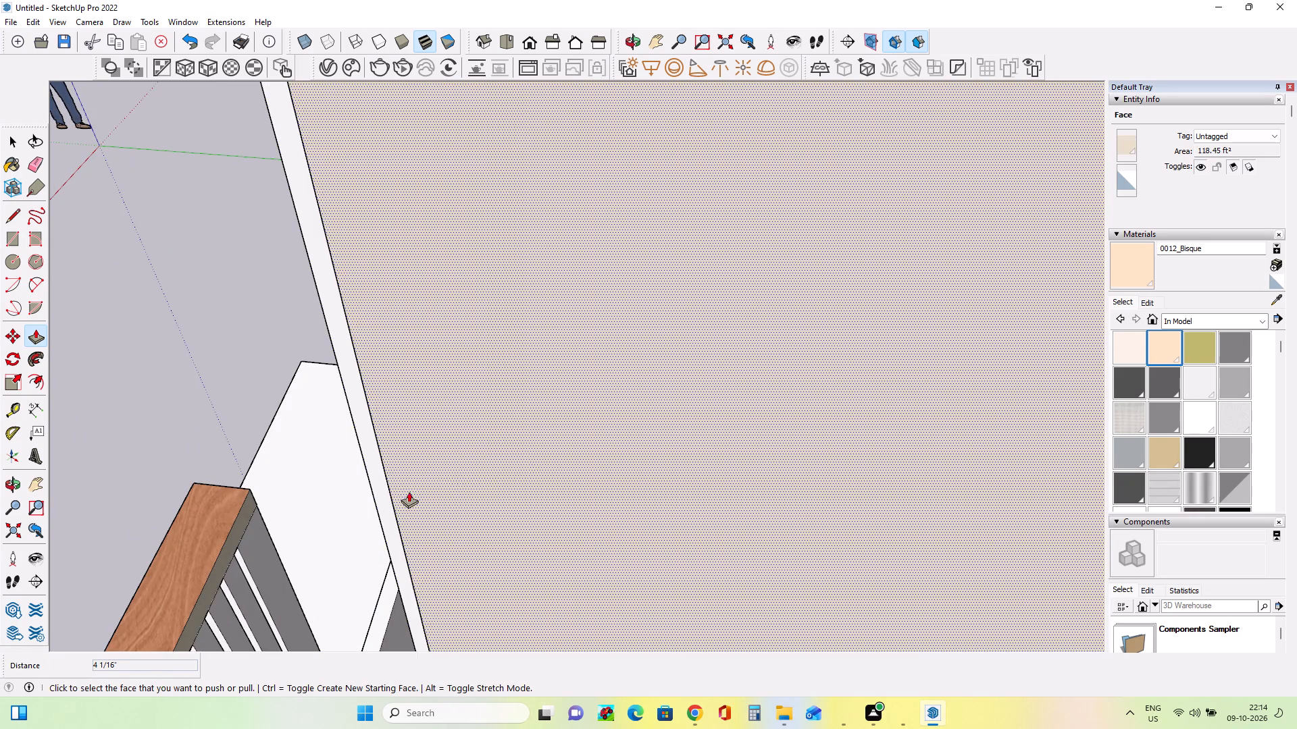
{"action": "middle_click_drag", "start_coordinate": [412, 491], "coordinate": [532, 467]}
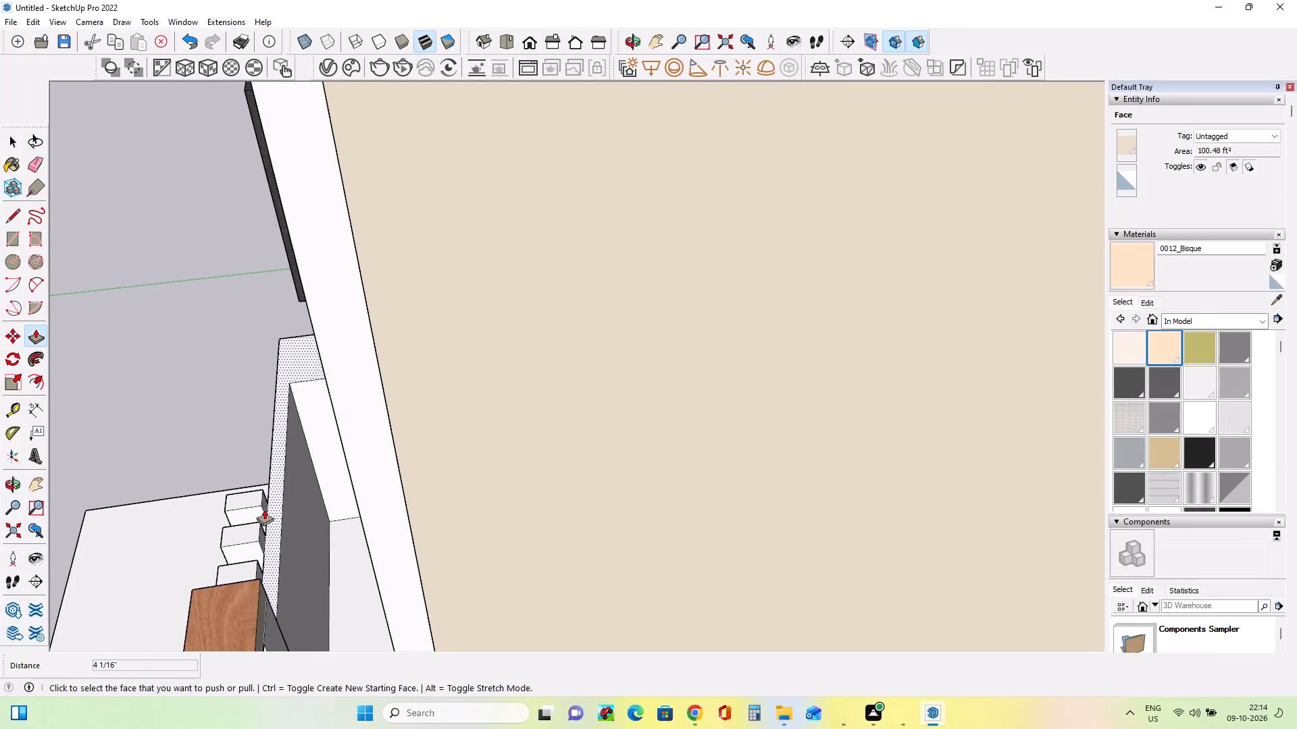
{"action": "left_click", "coordinate": [263, 510]}
{"action": "left_click", "coordinate": [278, 514]}
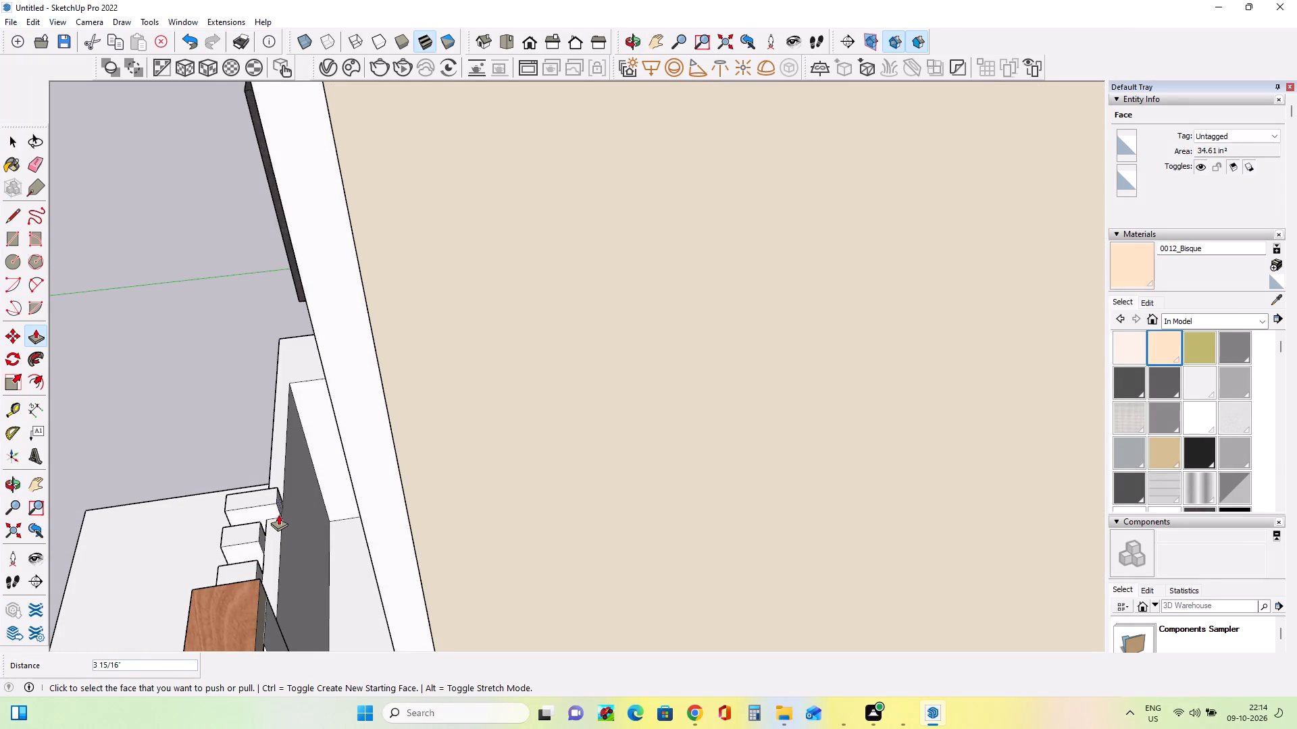
{"action": "left_click", "coordinate": [265, 539]}
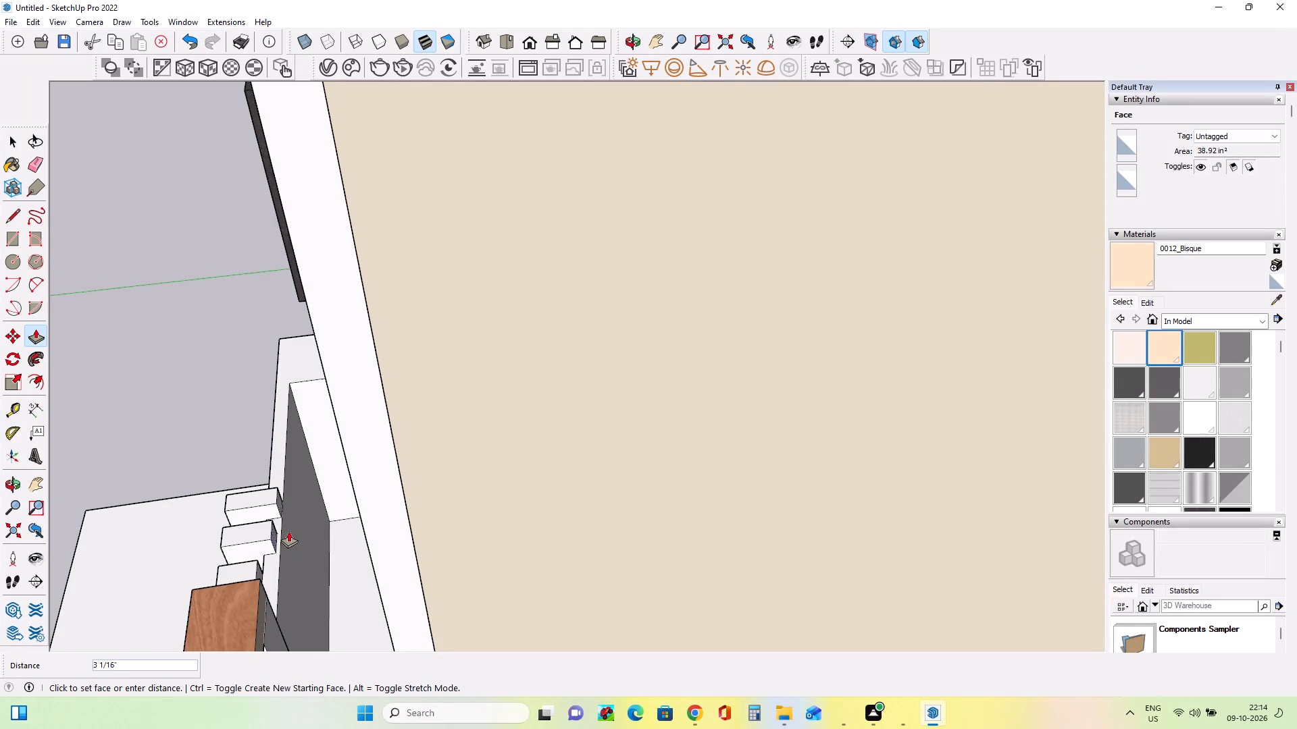
{"action": "left_click", "coordinate": [284, 498]}
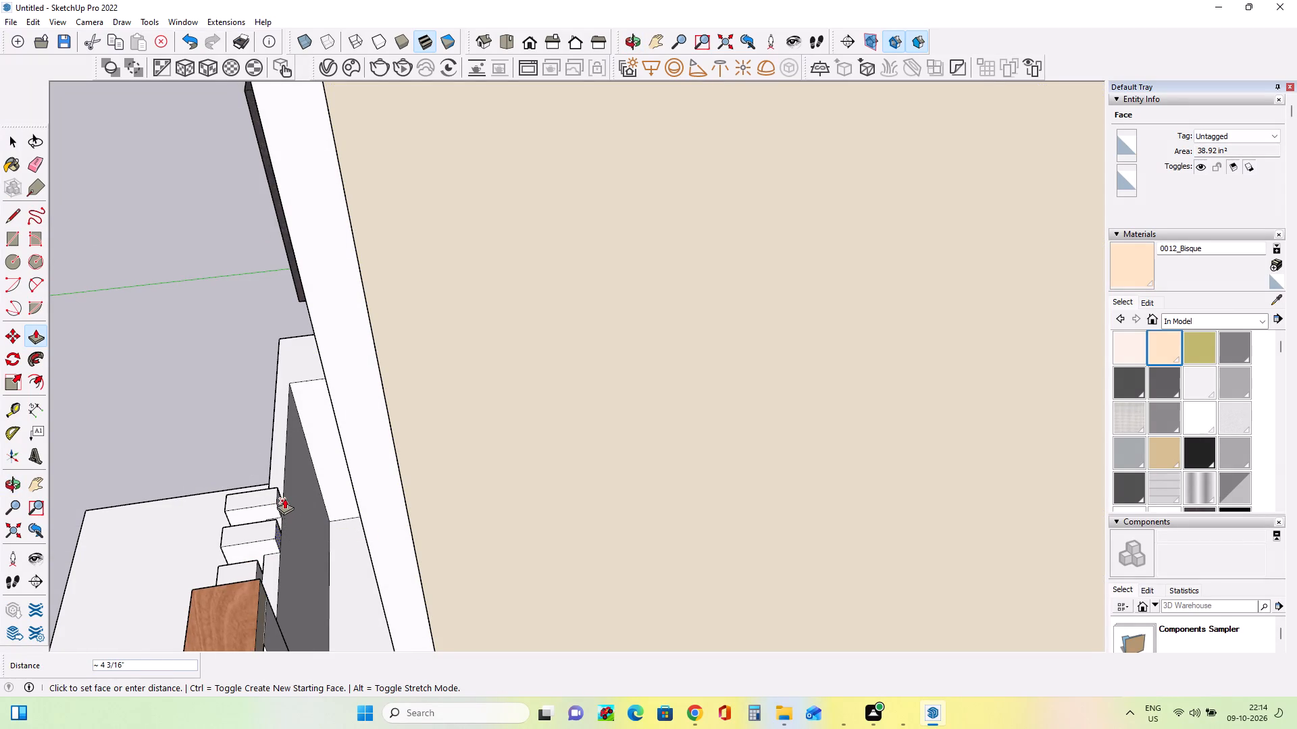
{"action": "scroll", "coordinate": [259, 572], "scroll_direction": "up", "scroll_amount": 8}
{"action": "left_click", "coordinate": [261, 581]}
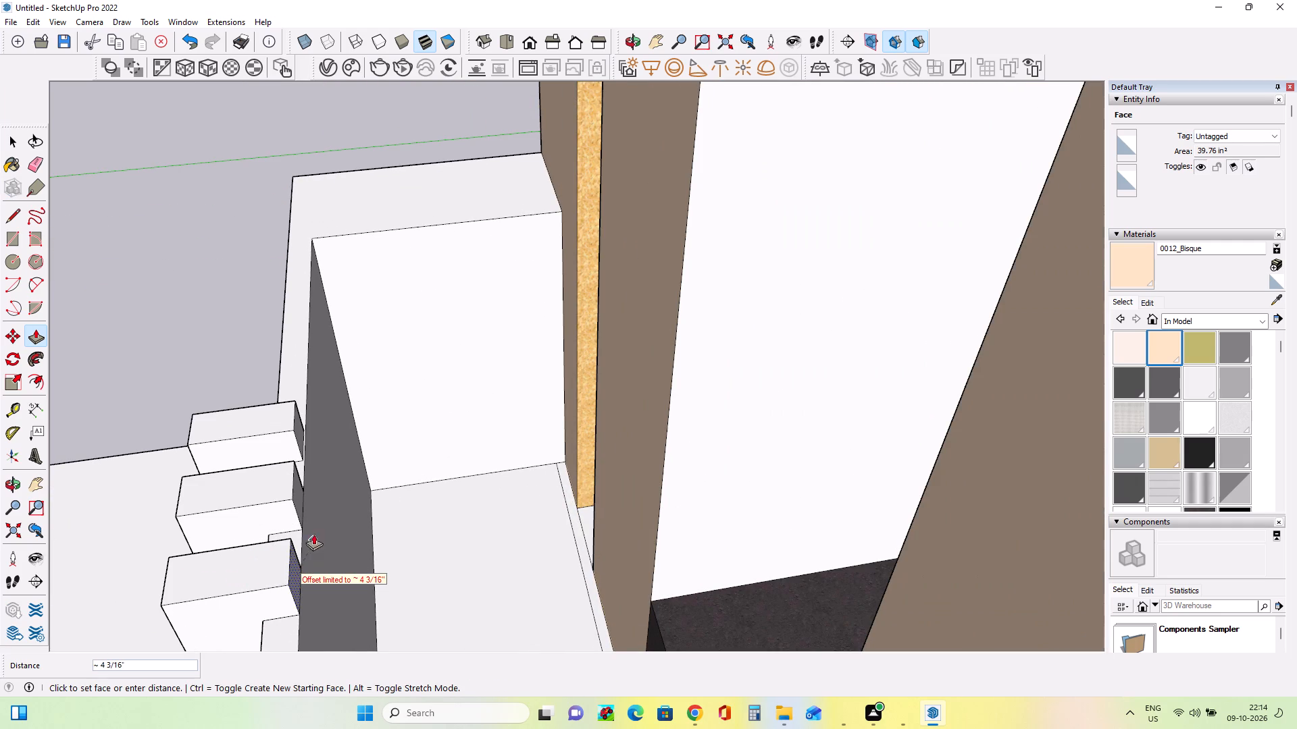
{"action": "left_click", "coordinate": [307, 501]}
Compare the raised fins and the front of the boundary wall with the reference image.
{"action": "middle_click_drag", "start_coordinate": [362, 554], "coordinate": [662, 483]}
{"action": "scroll", "coordinate": [669, 481], "scroll_direction": "down", "scroll_amount": 3}
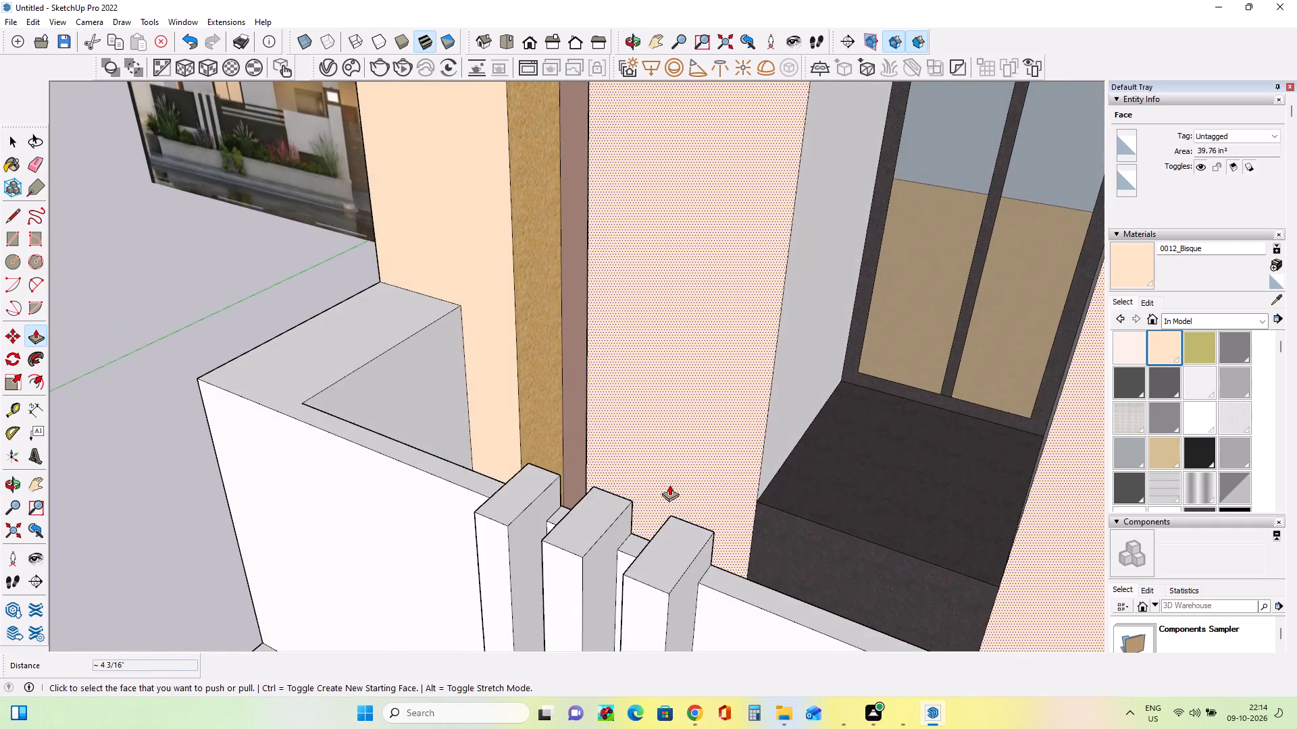
{"action": "scroll", "coordinate": [669, 485], "scroll_direction": "down", "scroll_amount": 19}
{"action": "middle_click_drag", "start_coordinate": [652, 573], "coordinate": [745, 522]}
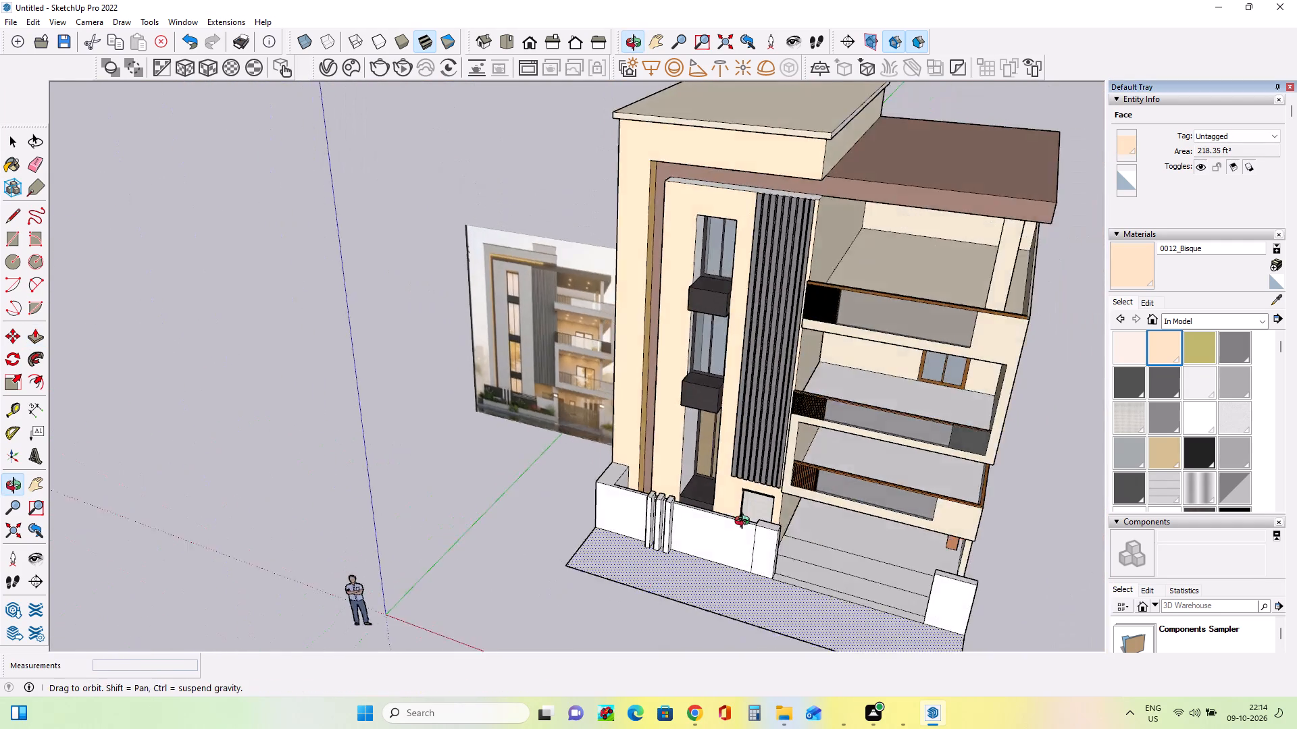
{"action": "middle_click_drag", "start_coordinate": [745, 522], "coordinate": [813, 446]}
{"action": "scroll", "coordinate": [813, 446], "scroll_direction": "up", "scroll_amount": 1}
{"action": "scroll", "coordinate": [621, 547], "scroll_direction": "up", "scroll_amount": 4}
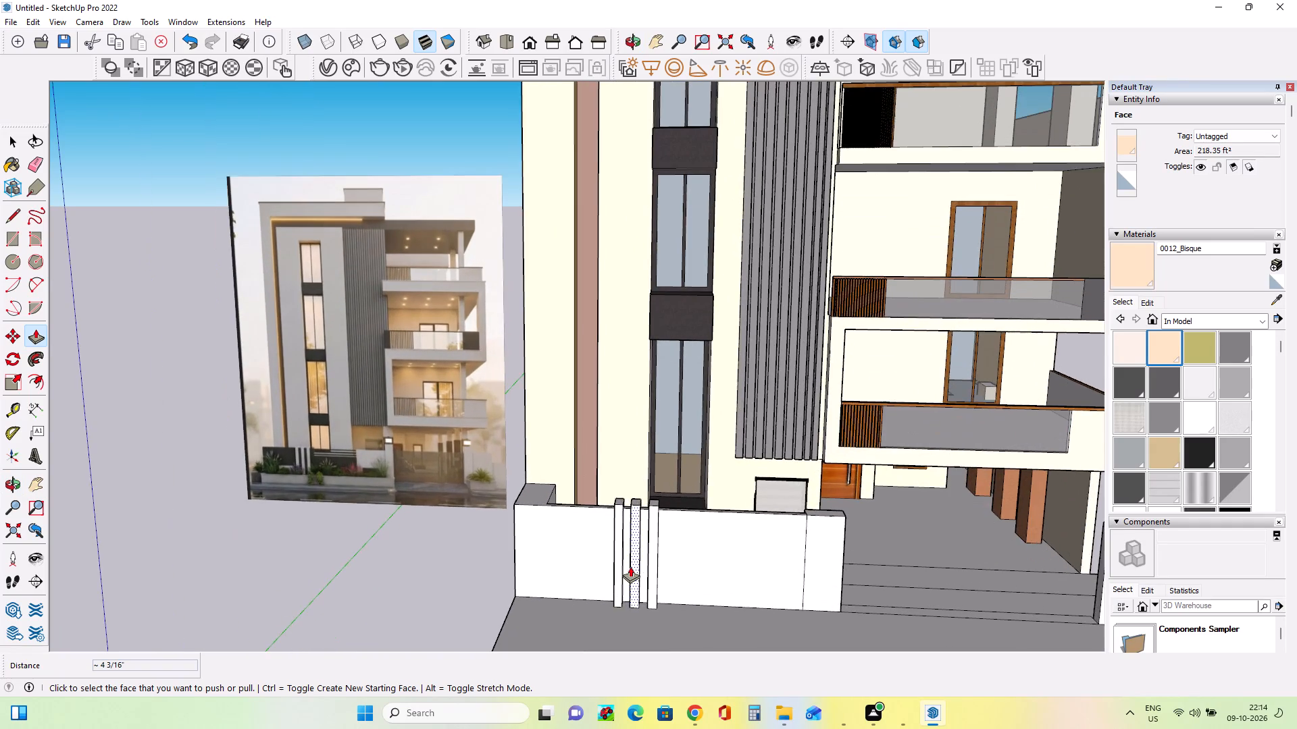
{"action": "scroll", "coordinate": [630, 566], "scroll_direction": "up", "scroll_amount": 3}
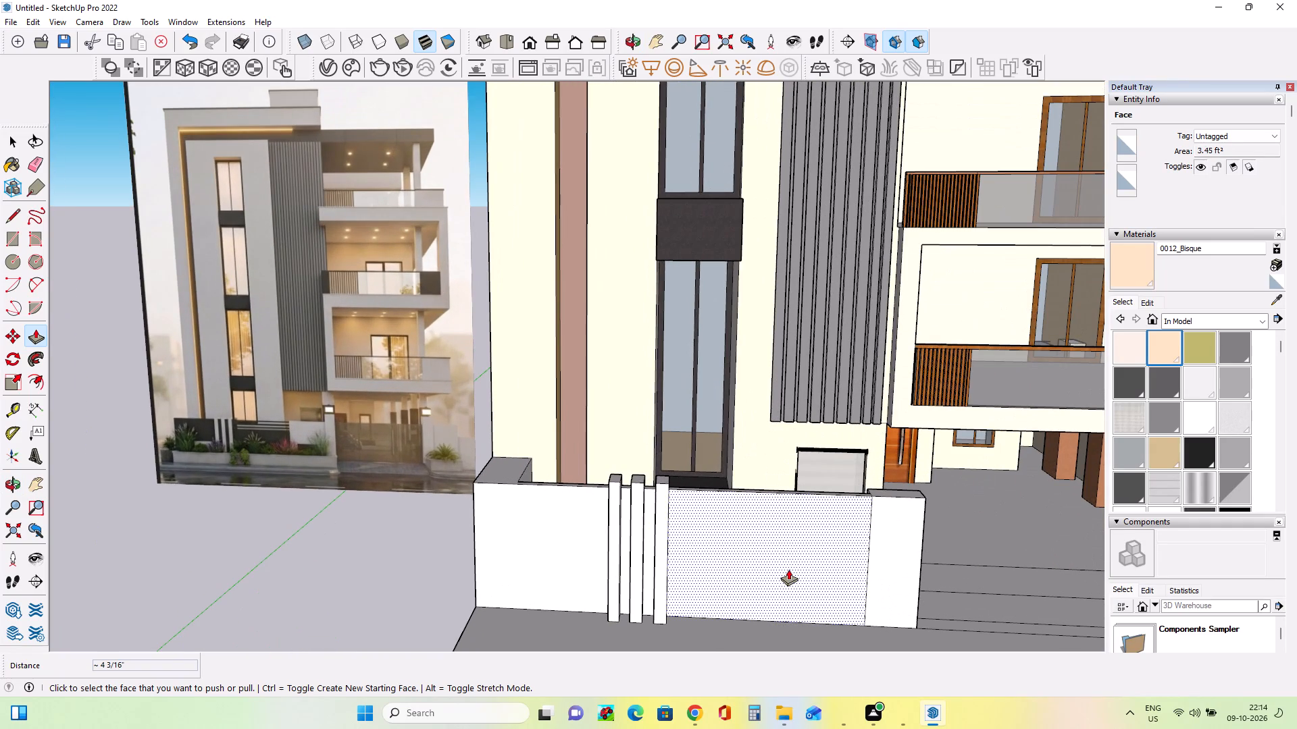
{"action": "middle_click_drag", "start_coordinate": [788, 569], "coordinate": [792, 585]}
{"action": "middle_click_drag", "start_coordinate": [846, 535], "coordinate": [859, 570]}
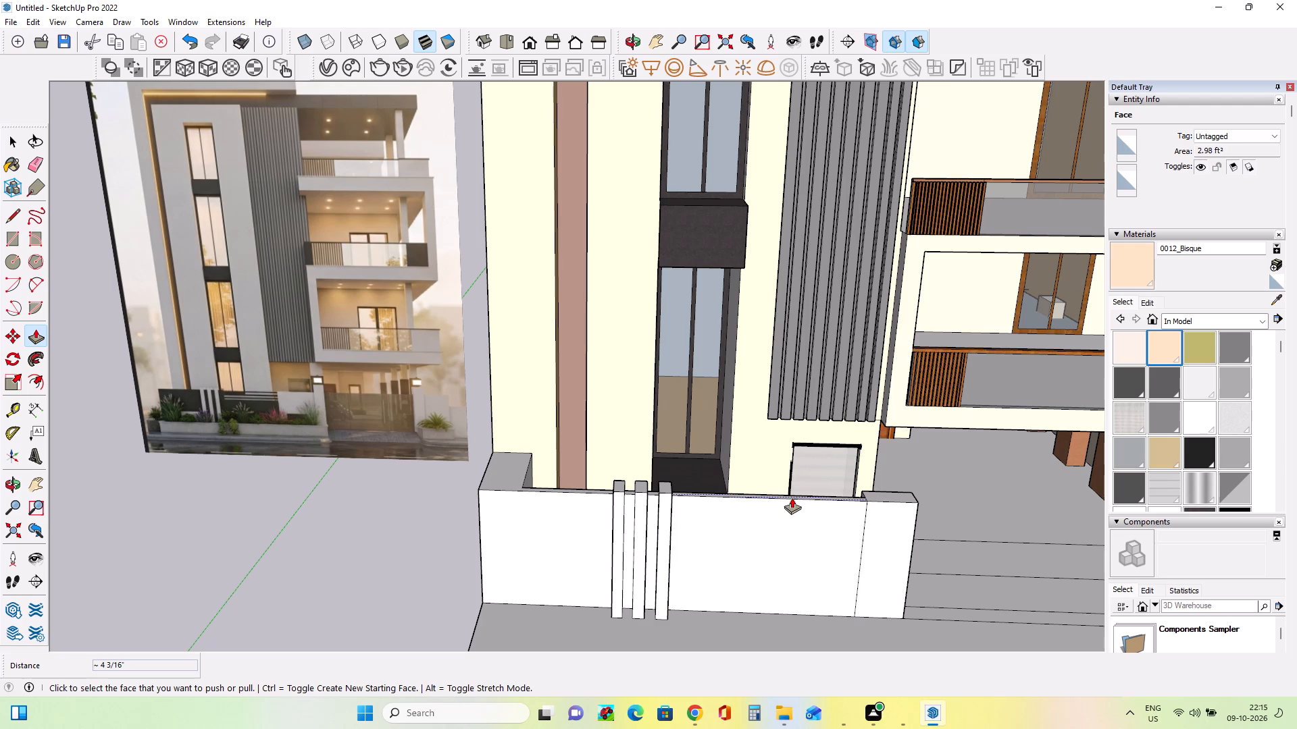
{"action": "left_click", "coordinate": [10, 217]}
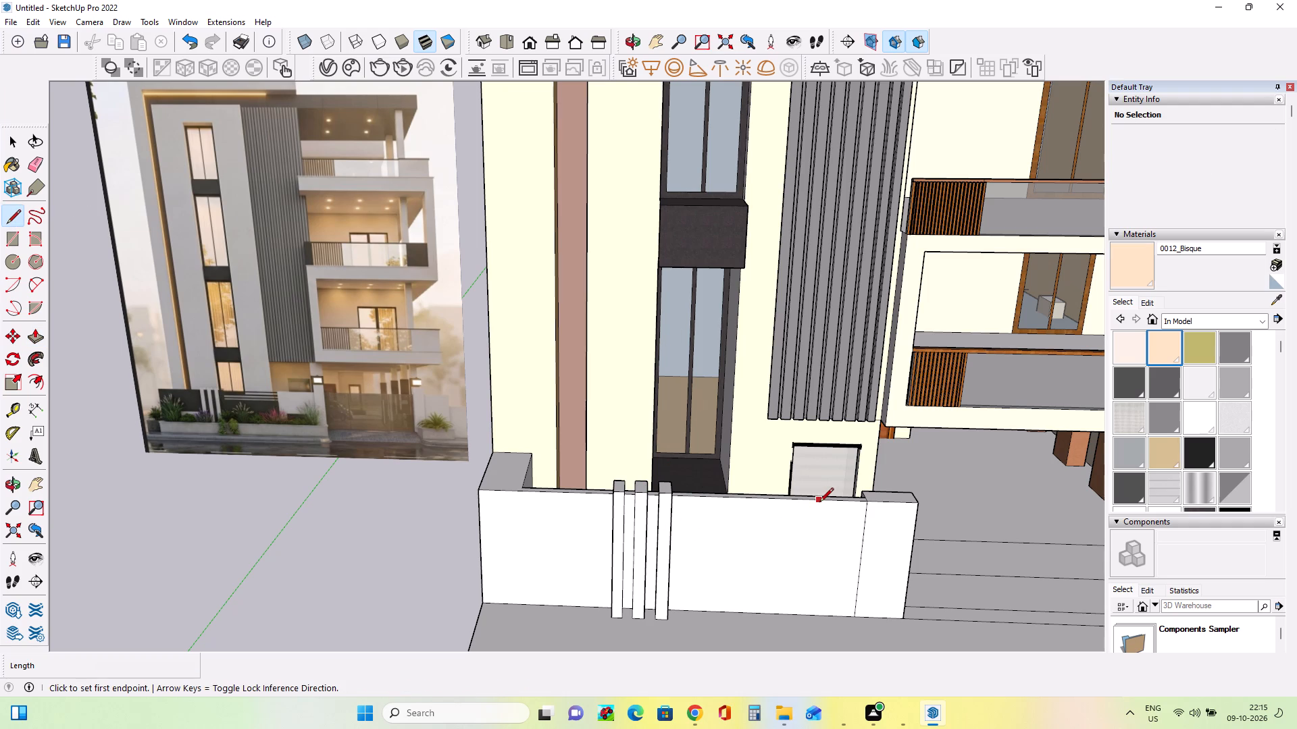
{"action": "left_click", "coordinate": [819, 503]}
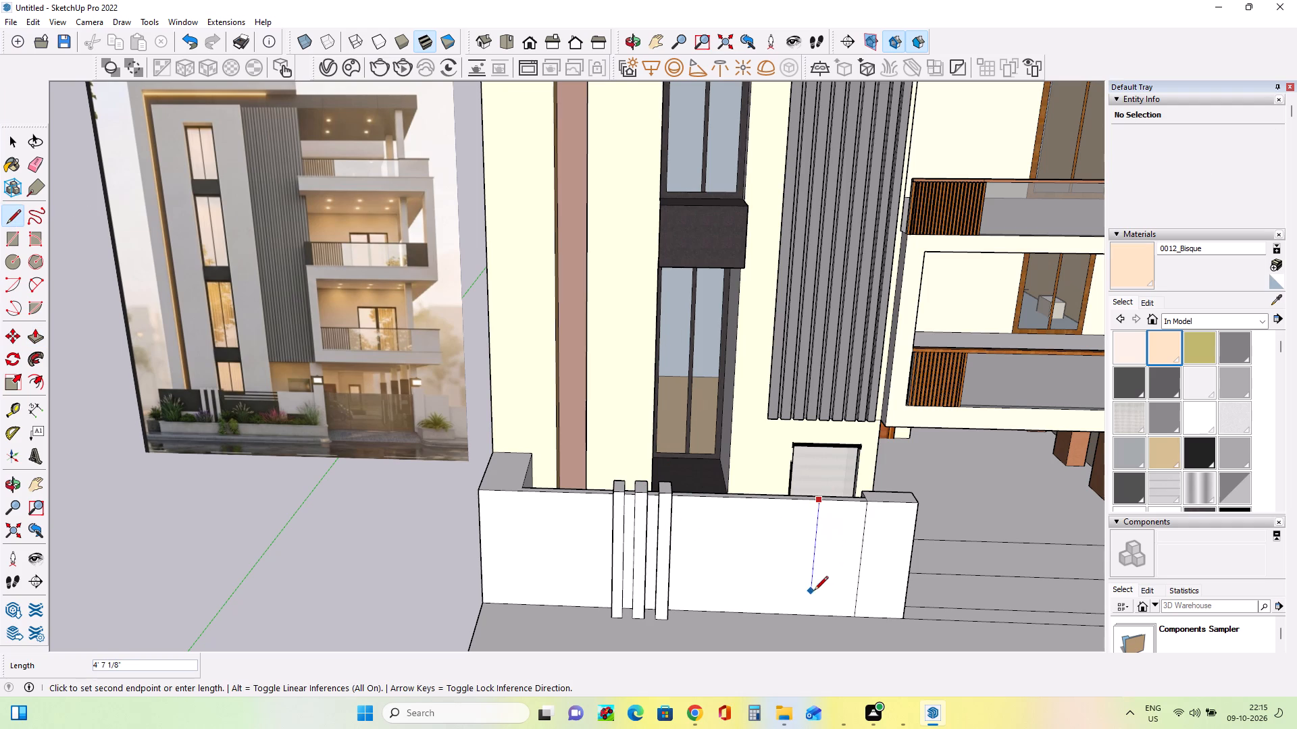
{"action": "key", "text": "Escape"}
Draw an L-shaped outline on the boundary wall beside the gate pillar, about 3' 6 7/16" down and across to the pillar line.
{"action": "scroll", "coordinate": [276, 450], "scroll_direction": "up", "scroll_amount": 14}
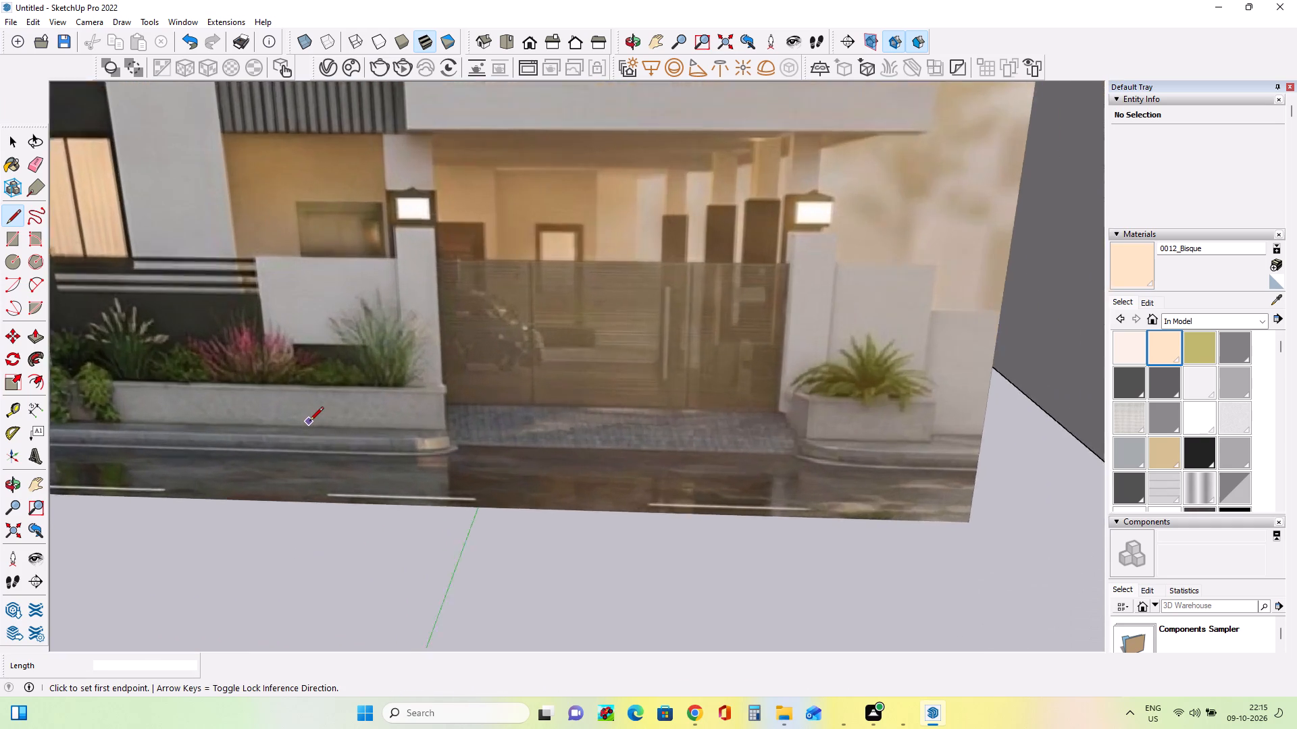
{"action": "scroll", "coordinate": [309, 422], "scroll_direction": "up", "scroll_amount": 2}
{"action": "scroll", "coordinate": [309, 422], "scroll_direction": "down", "scroll_amount": 9}
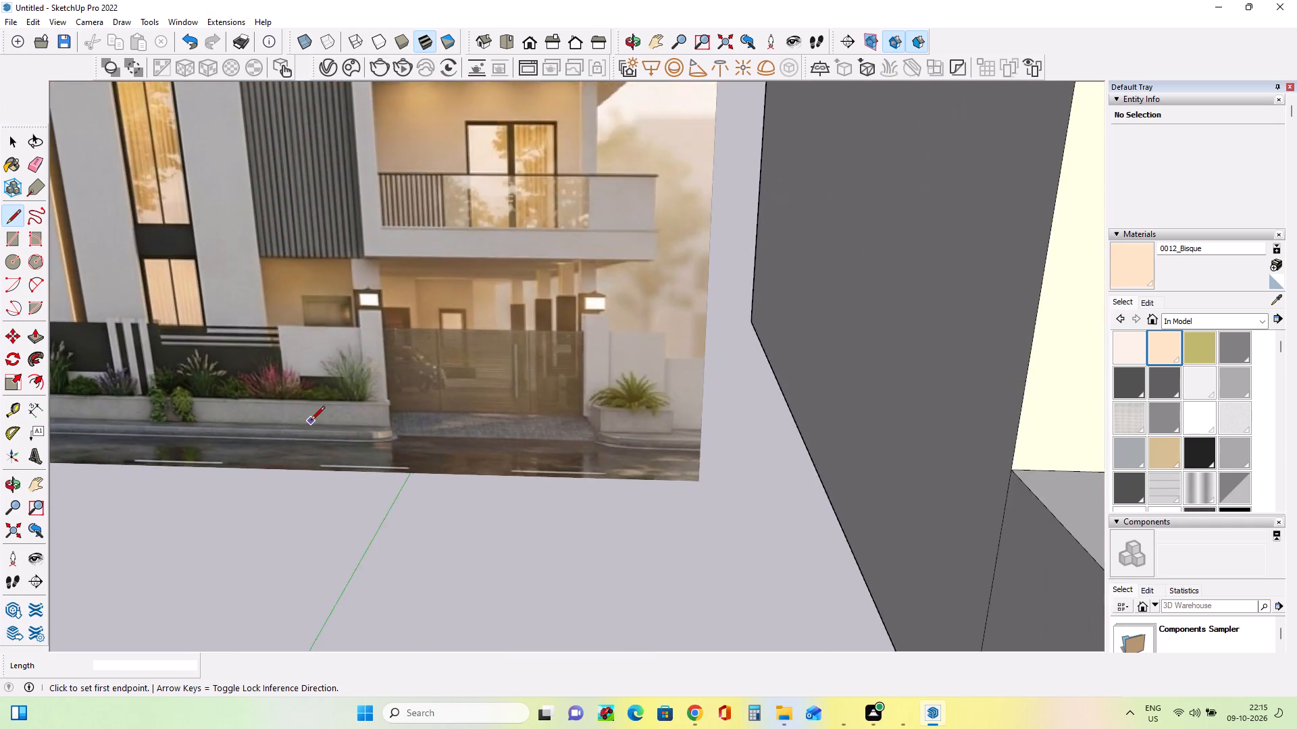
{"action": "scroll", "coordinate": [311, 421], "scroll_direction": "down", "scroll_amount": 11}
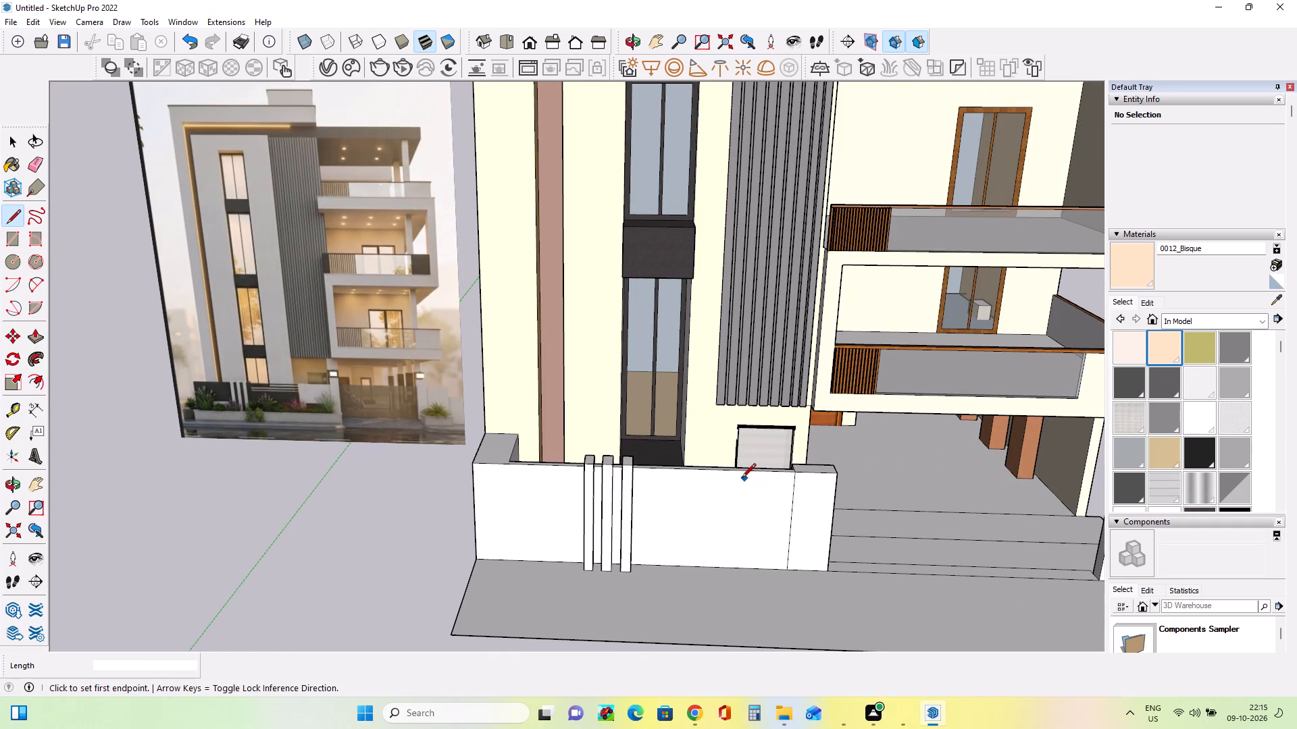
{"action": "left_click", "coordinate": [742, 475]}
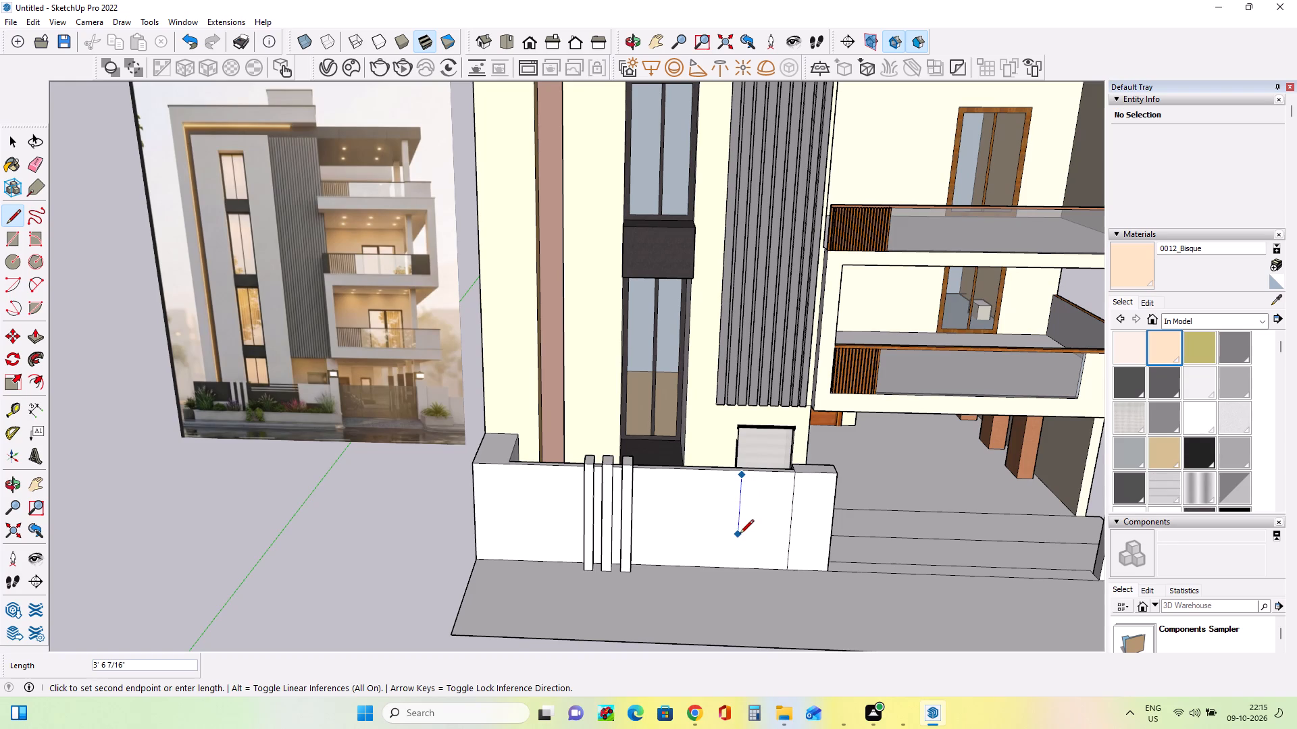
{"action": "left_click", "coordinate": [740, 535]}
{"action": "left_click", "coordinate": [792, 530]}
{"action": "middle_click_drag", "start_coordinate": [778, 521], "coordinate": [988, 421]}
{"action": "middle_click_drag", "start_coordinate": [792, 489], "coordinate": [859, 514]}
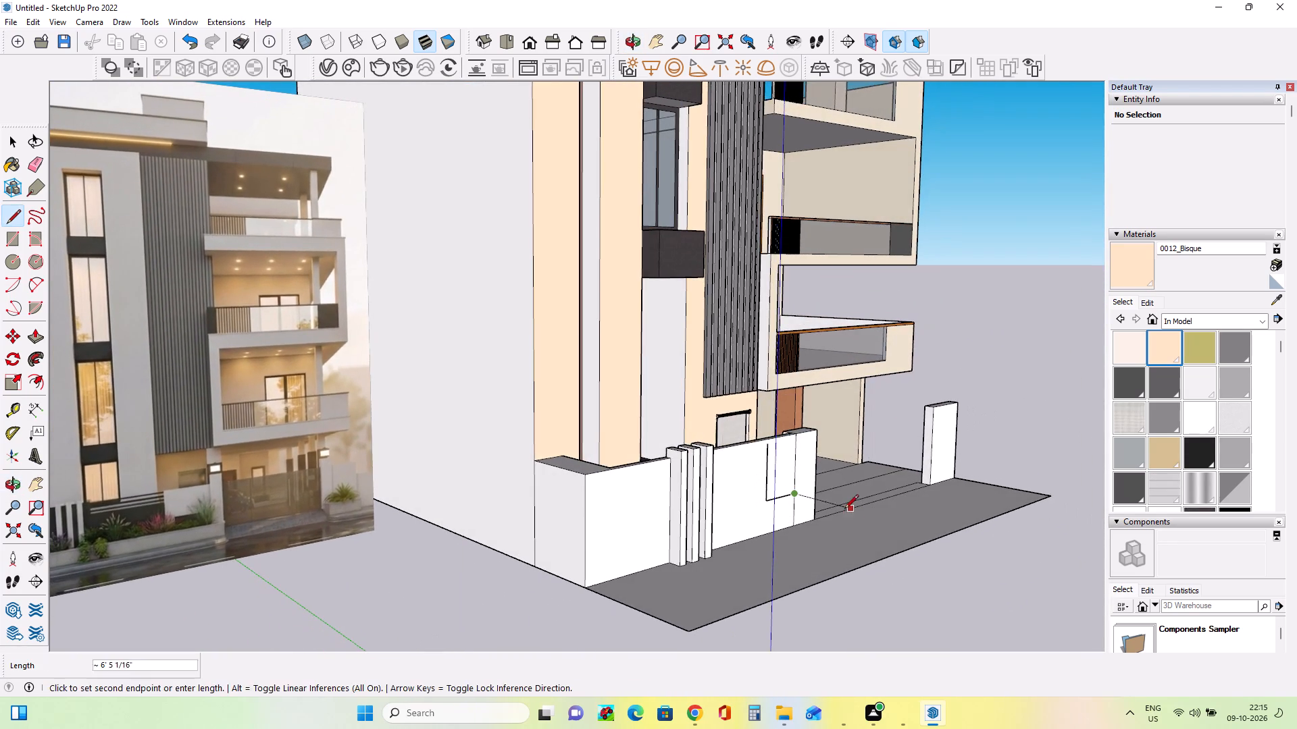
{"action": "middle_click_drag", "start_coordinate": [827, 516], "coordinate": [667, 567]}
{"action": "left_click", "coordinate": [748, 538]}
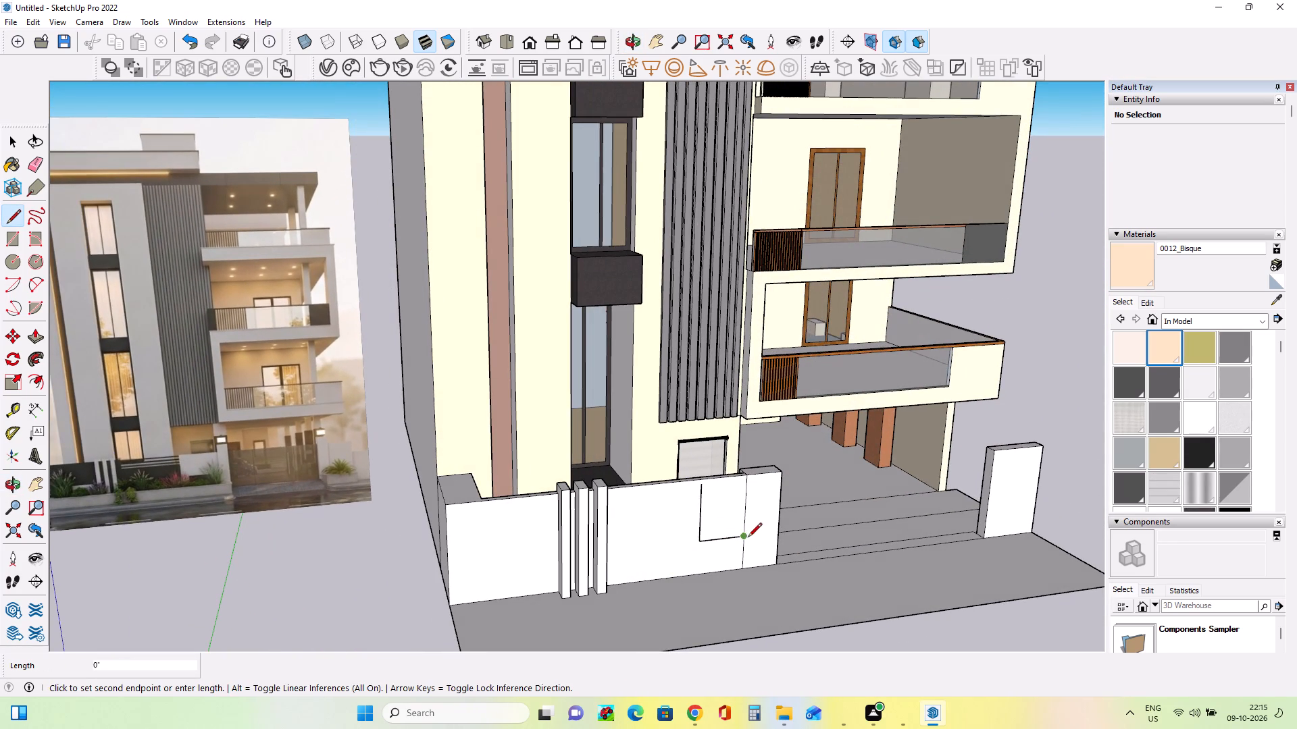
{"action": "key", "text": "space"}
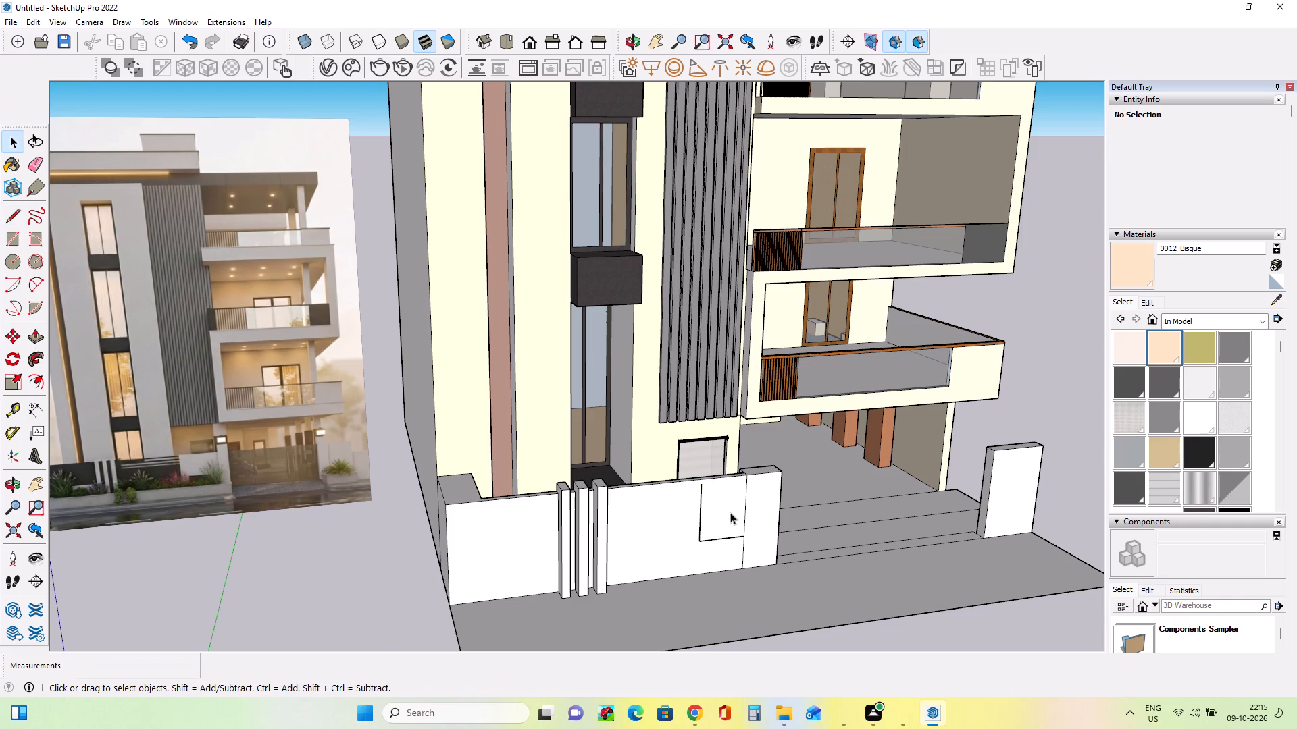
Extend the outline's vertical edge about 3 1/4" up to the boundary wall's top edge, closing the panel beside the gate pillar.
{"action": "scroll", "coordinate": [710, 496], "scroll_direction": "up", "scroll_amount": 6}
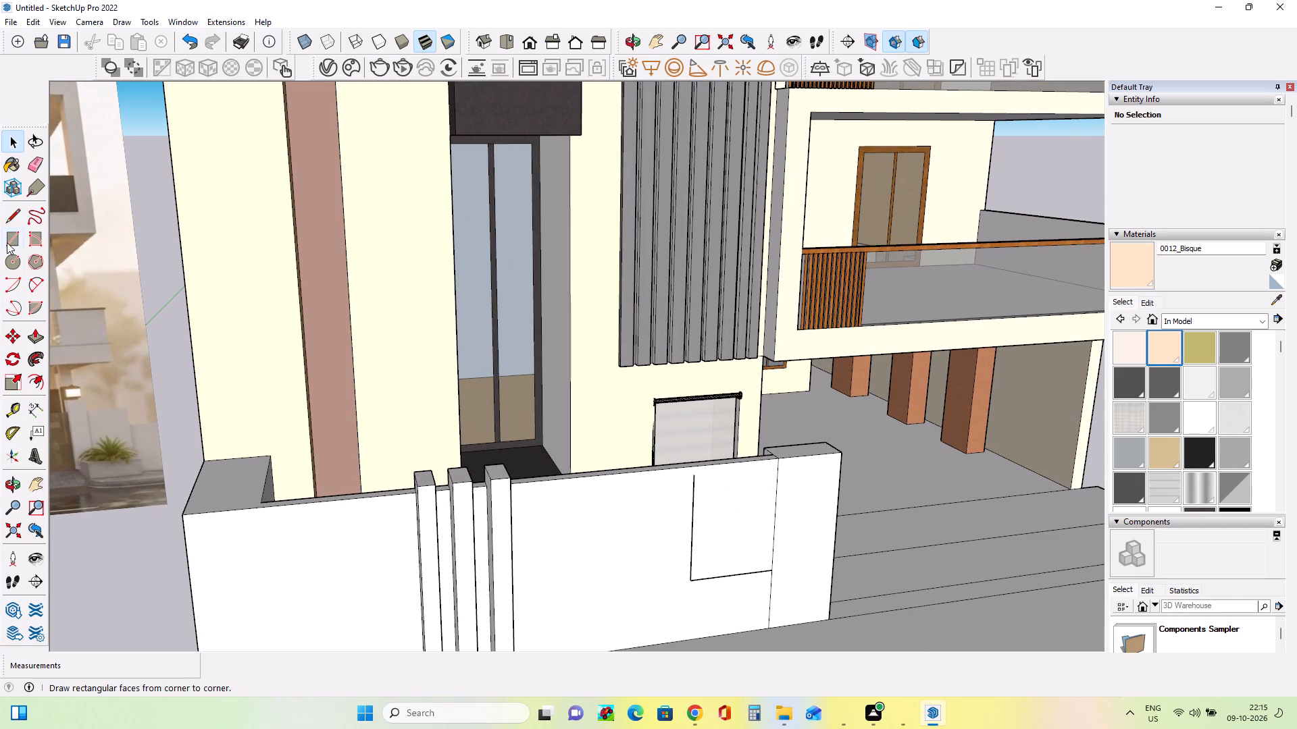
{"action": "left_click", "coordinate": [8, 207]}
{"action": "left_click", "coordinate": [694, 482]}
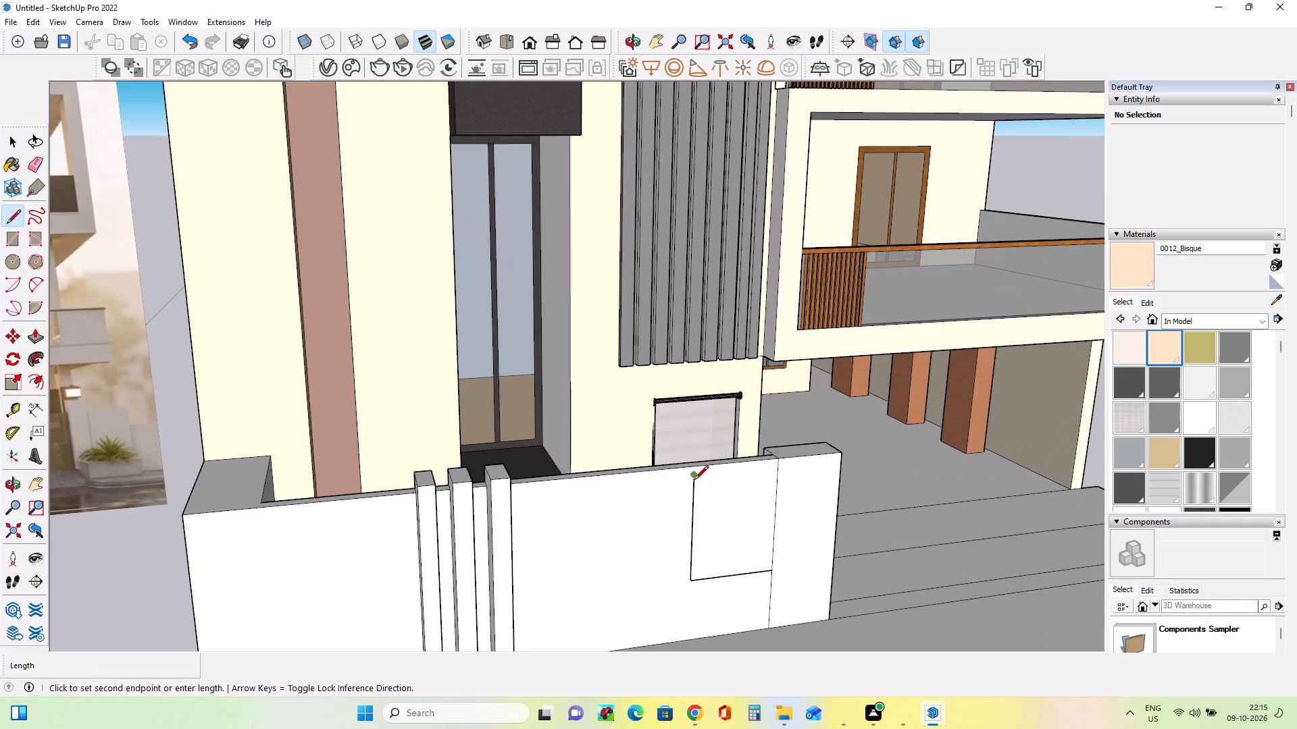
{"action": "scroll", "coordinate": [694, 468], "scroll_direction": "up", "scroll_amount": 7}
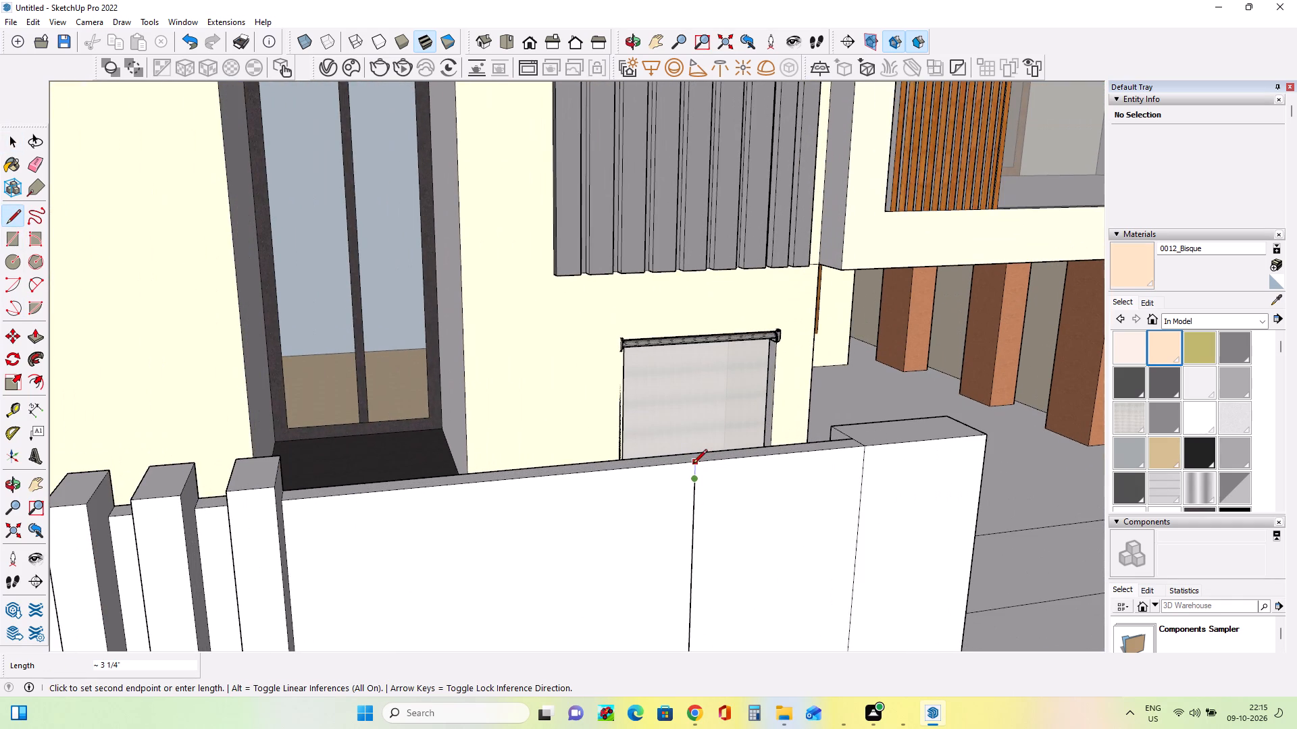
{"action": "left_click", "coordinate": [693, 464]}
{"action": "scroll", "coordinate": [695, 500], "scroll_direction": "down", "scroll_amount": 12}
{"action": "scroll", "coordinate": [700, 554], "scroll_direction": "down", "scroll_amount": 2}
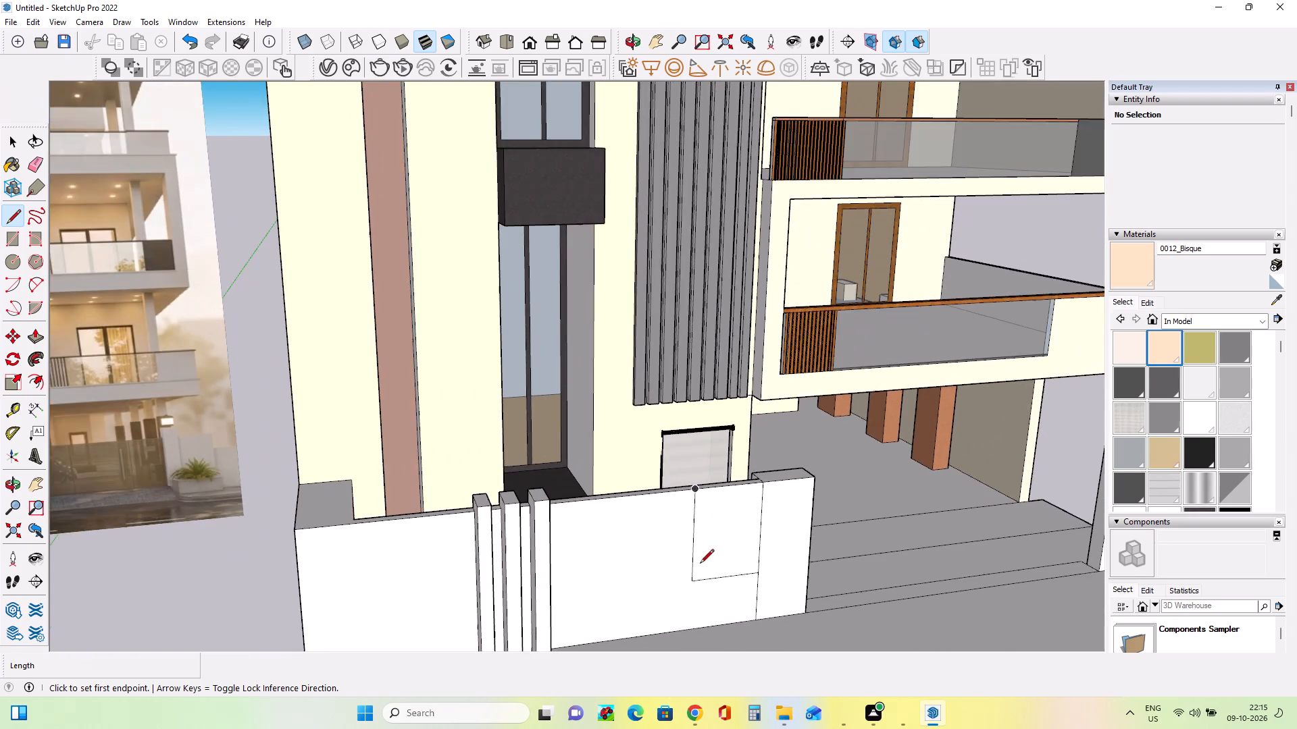
Examine the horizontal slots beside the fins in the reference image and compare them with the modelled boundary wall.
{"action": "scroll", "coordinate": [700, 564], "scroll_direction": "down", "scroll_amount": 1}
{"action": "middle_click_drag", "start_coordinate": [727, 618], "coordinate": [677, 593]}
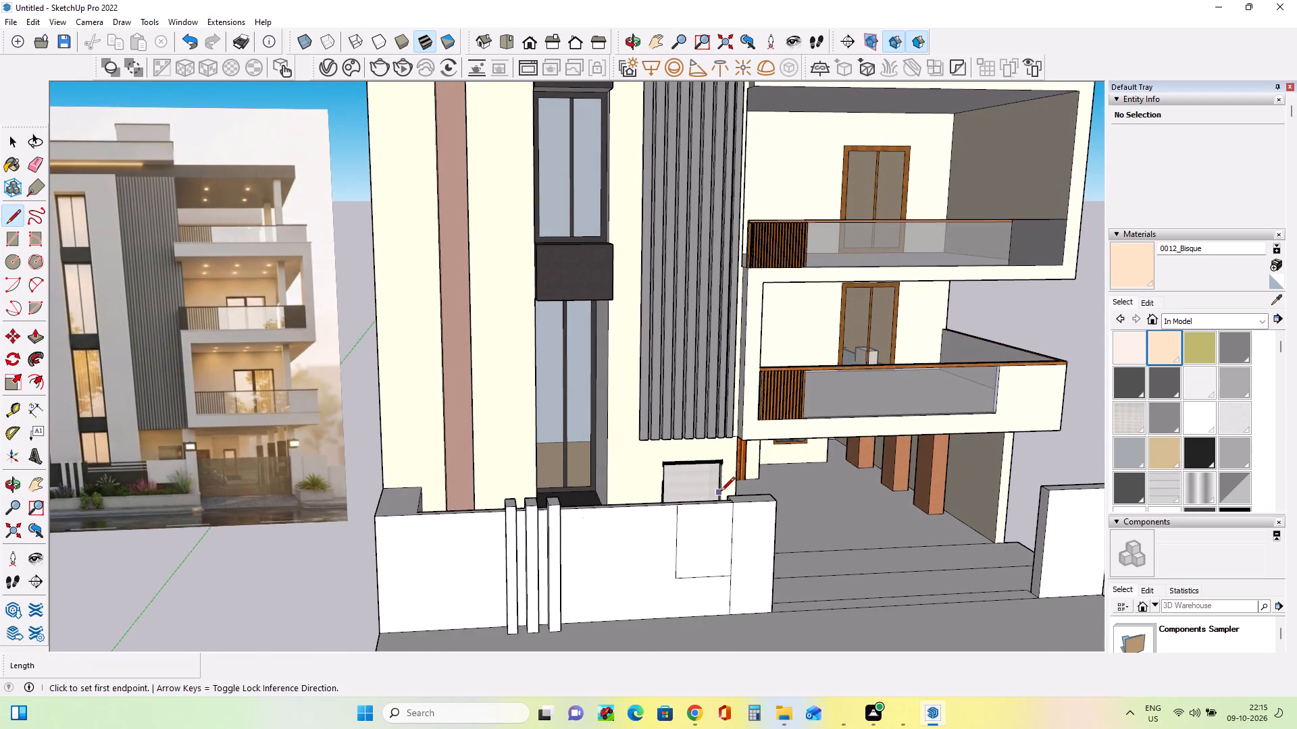
{"action": "scroll", "coordinate": [721, 492], "scroll_direction": "down", "scroll_amount": 3}
{"action": "scroll", "coordinate": [696, 566], "scroll_direction": "up", "scroll_amount": 5}
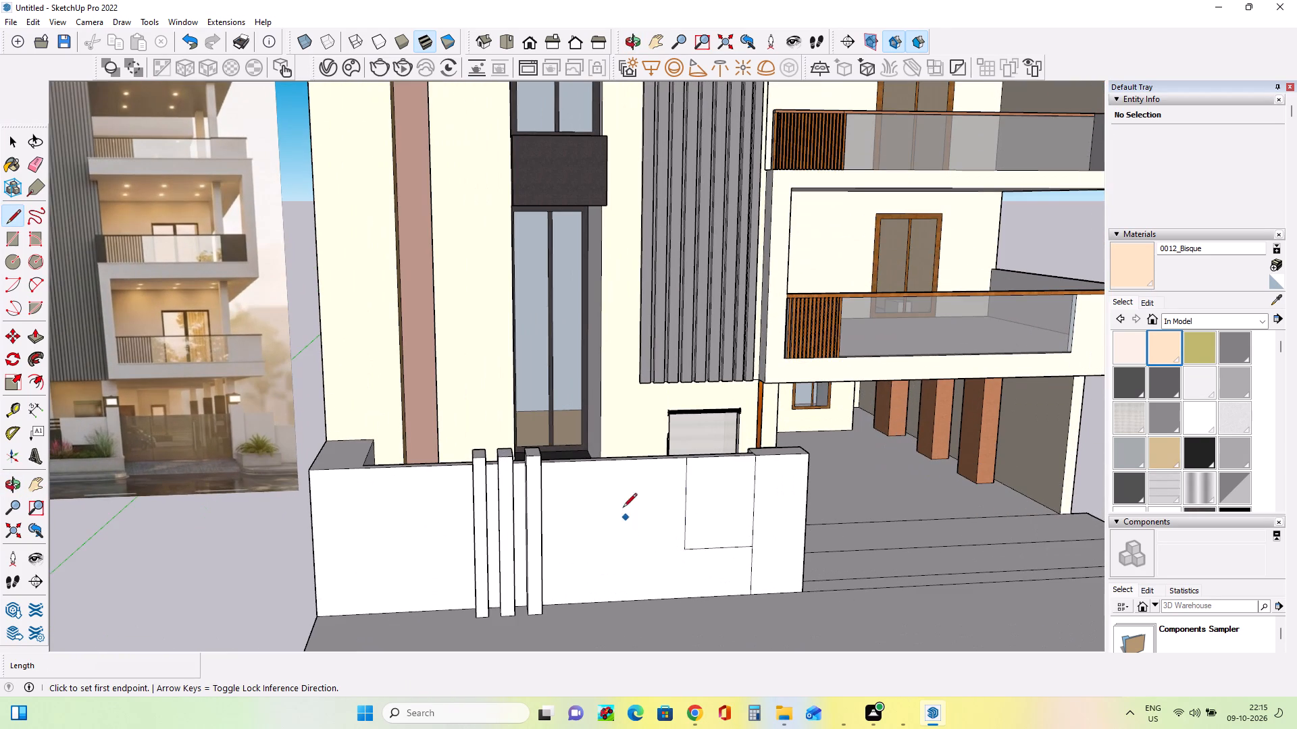
{"action": "scroll", "coordinate": [684, 492], "scroll_direction": "down", "scroll_amount": 2}
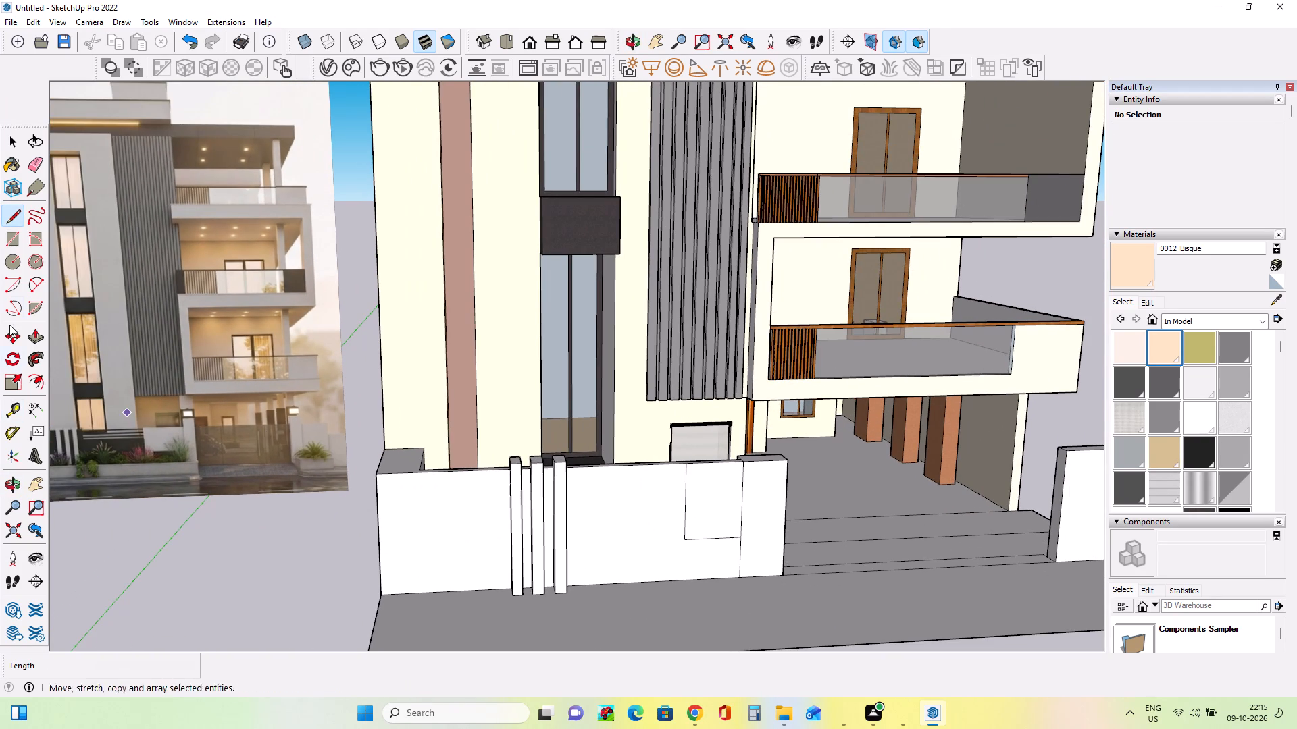
{"action": "left_click", "coordinate": [5, 234]}
{"action": "scroll", "coordinate": [682, 564], "scroll_direction": "down", "scroll_amount": 1}
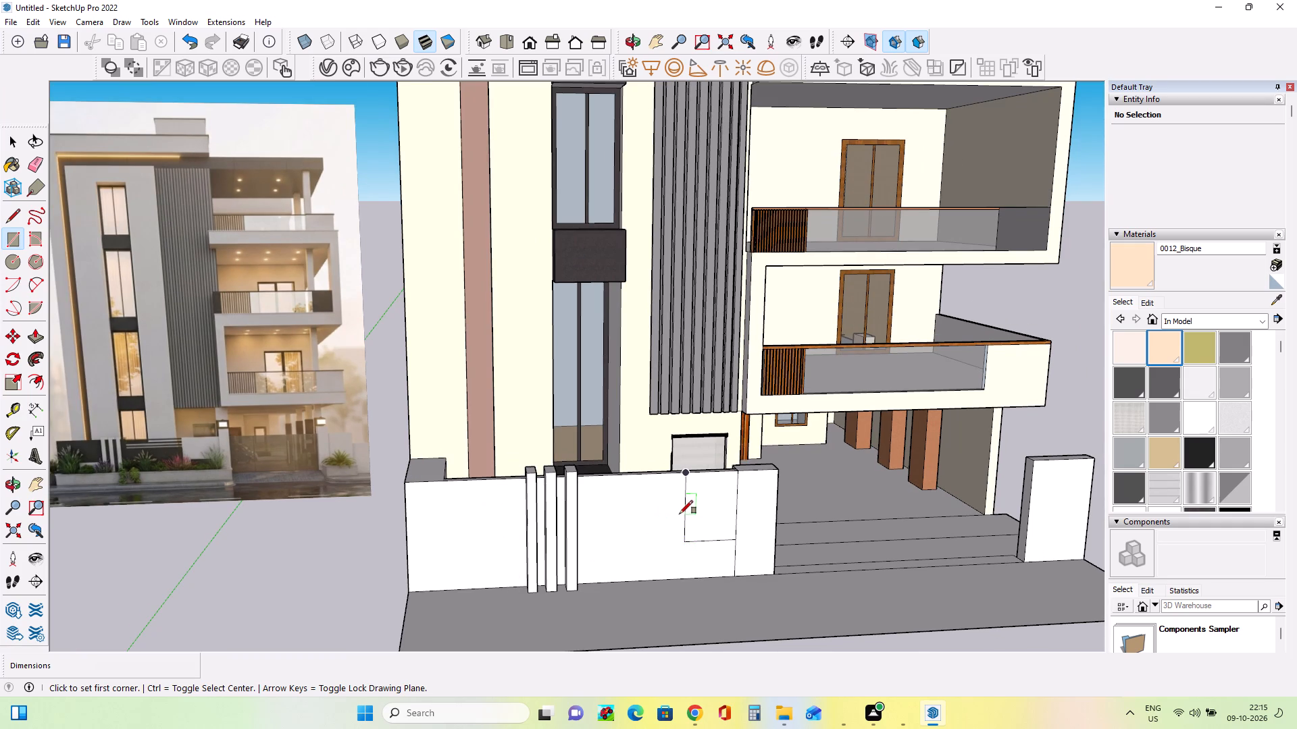
{"action": "scroll", "coordinate": [680, 516], "scroll_direction": "up", "scroll_amount": 3}
{"action": "scroll", "coordinate": [680, 516], "scroll_direction": "down", "scroll_amount": 7}
{"action": "scroll", "coordinate": [265, 487], "scroll_direction": "up", "scroll_amount": 3}
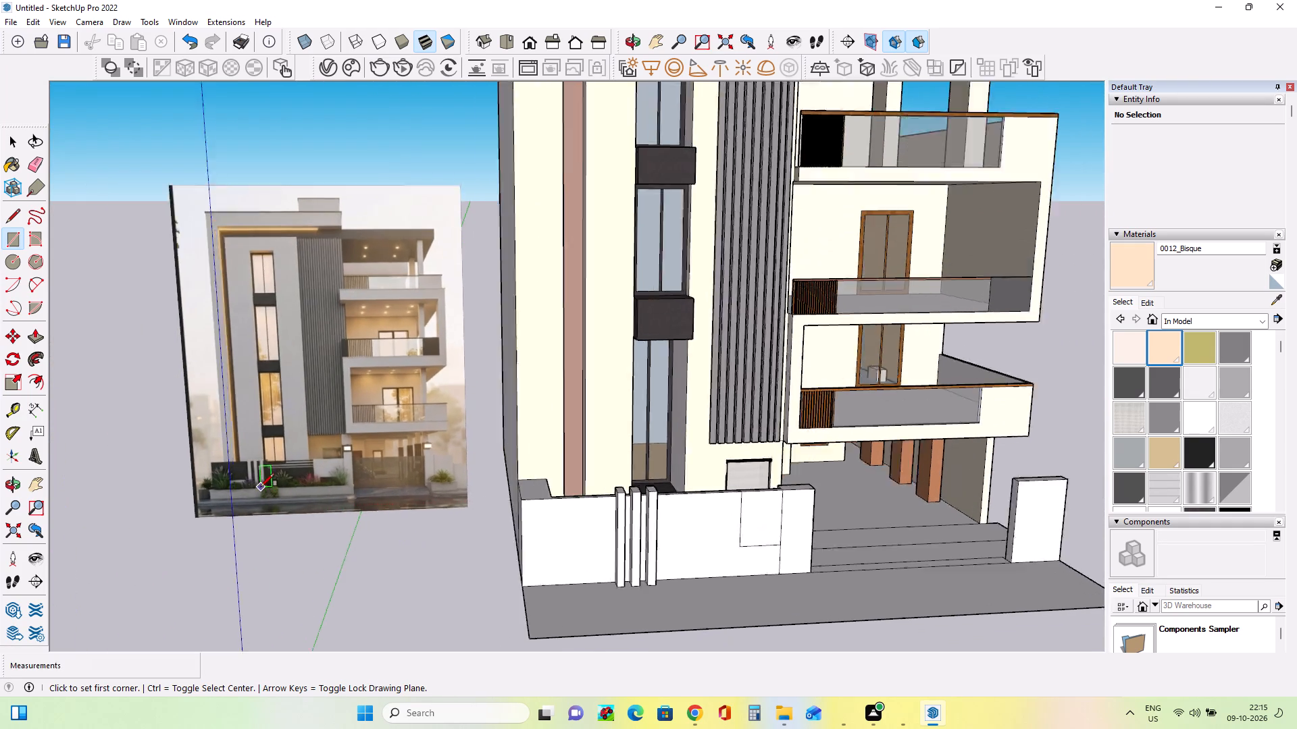
{"action": "scroll", "coordinate": [261, 487], "scroll_direction": "up", "scroll_amount": 15}
{"action": "scroll", "coordinate": [326, 487], "scroll_direction": "up", "scroll_amount": 4}
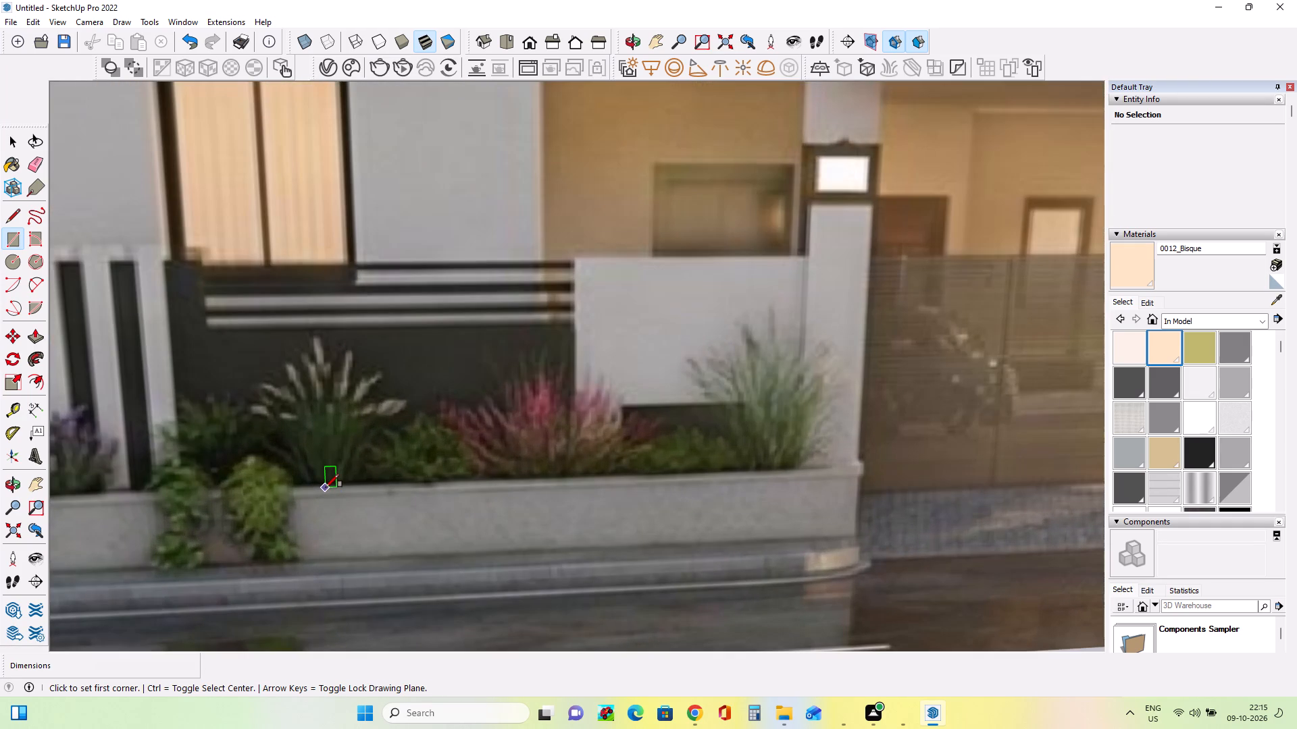
{"action": "scroll", "coordinate": [326, 487], "scroll_direction": "down", "scroll_amount": 2}
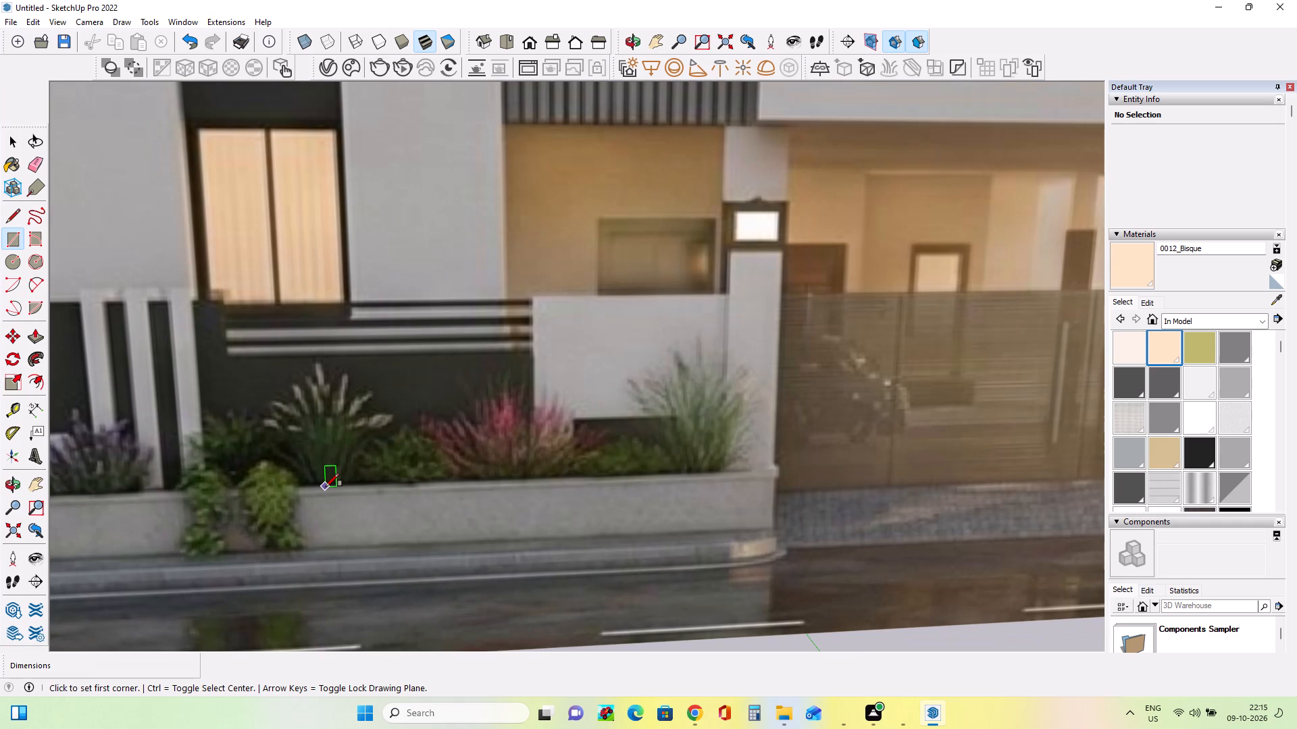
{"action": "scroll", "coordinate": [326, 487], "scroll_direction": "down", "scroll_amount": 15}
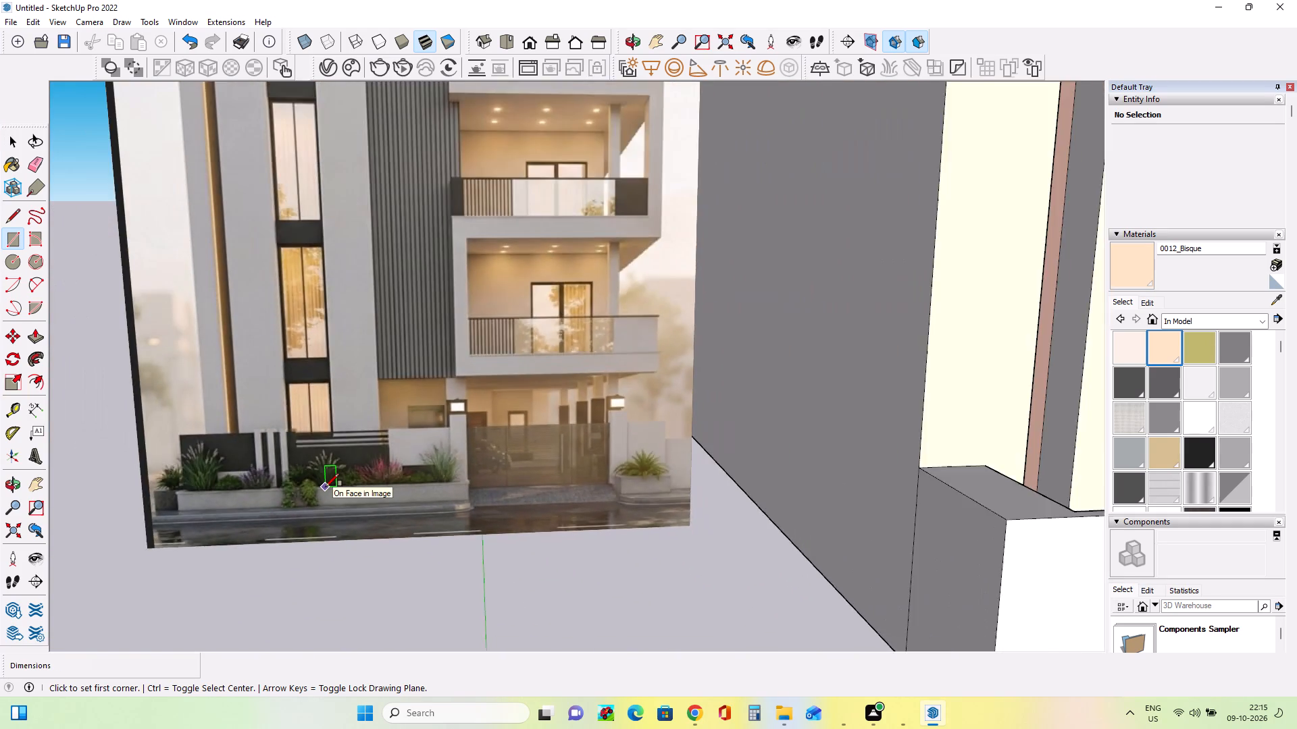
{"action": "scroll", "coordinate": [326, 487], "scroll_direction": "down", "scroll_amount": 12}
{"action": "scroll", "coordinate": [591, 518], "scroll_direction": "up", "scroll_amount": 8}
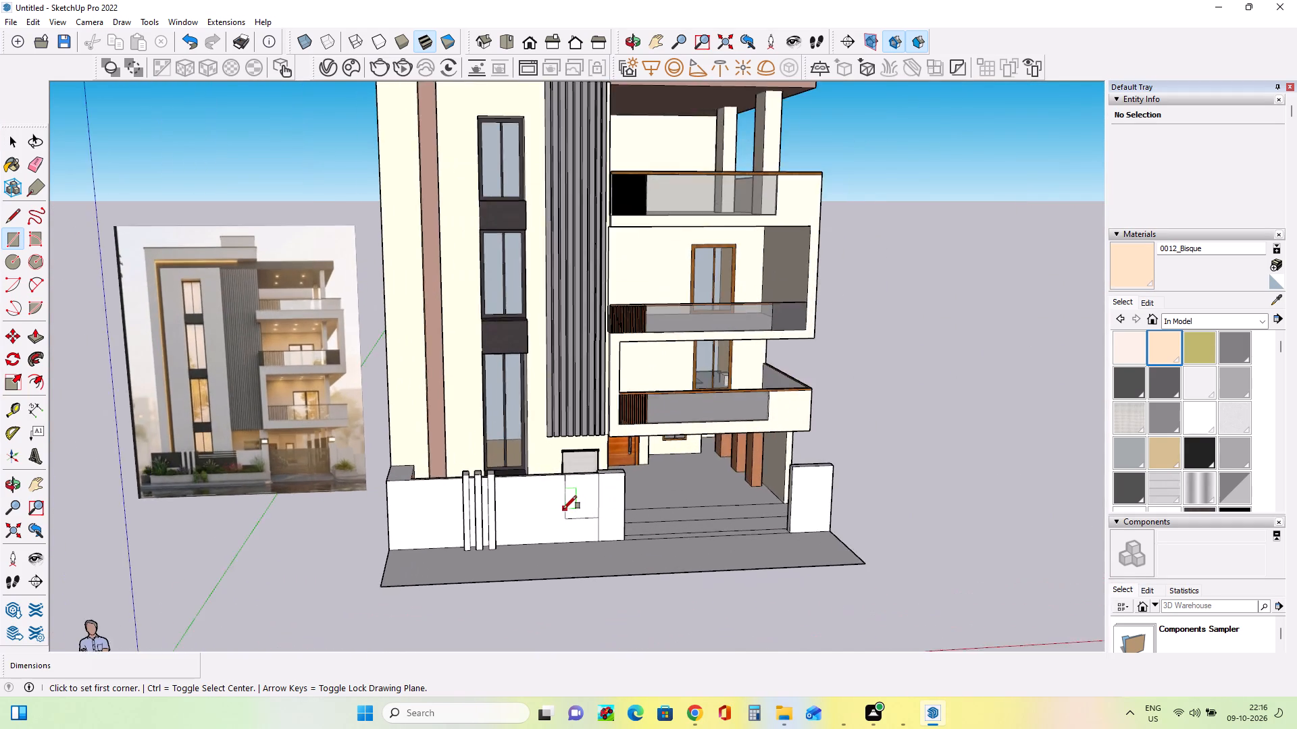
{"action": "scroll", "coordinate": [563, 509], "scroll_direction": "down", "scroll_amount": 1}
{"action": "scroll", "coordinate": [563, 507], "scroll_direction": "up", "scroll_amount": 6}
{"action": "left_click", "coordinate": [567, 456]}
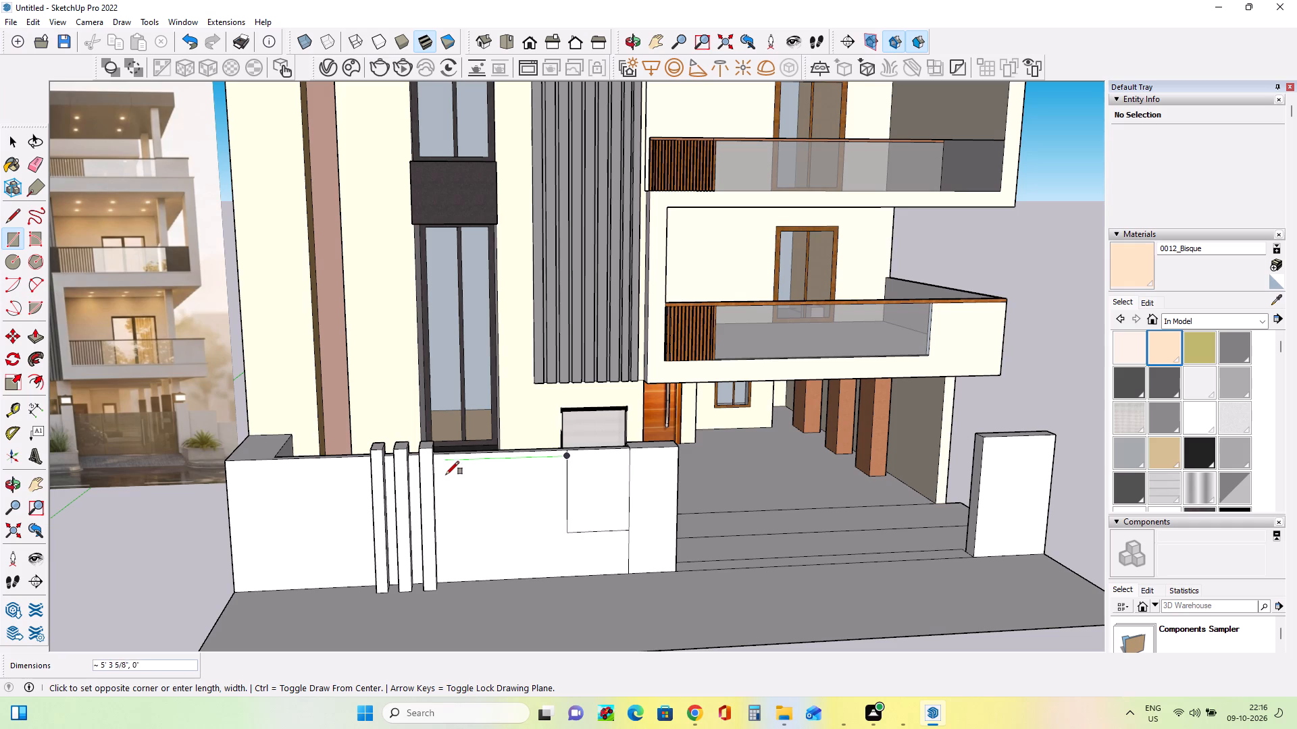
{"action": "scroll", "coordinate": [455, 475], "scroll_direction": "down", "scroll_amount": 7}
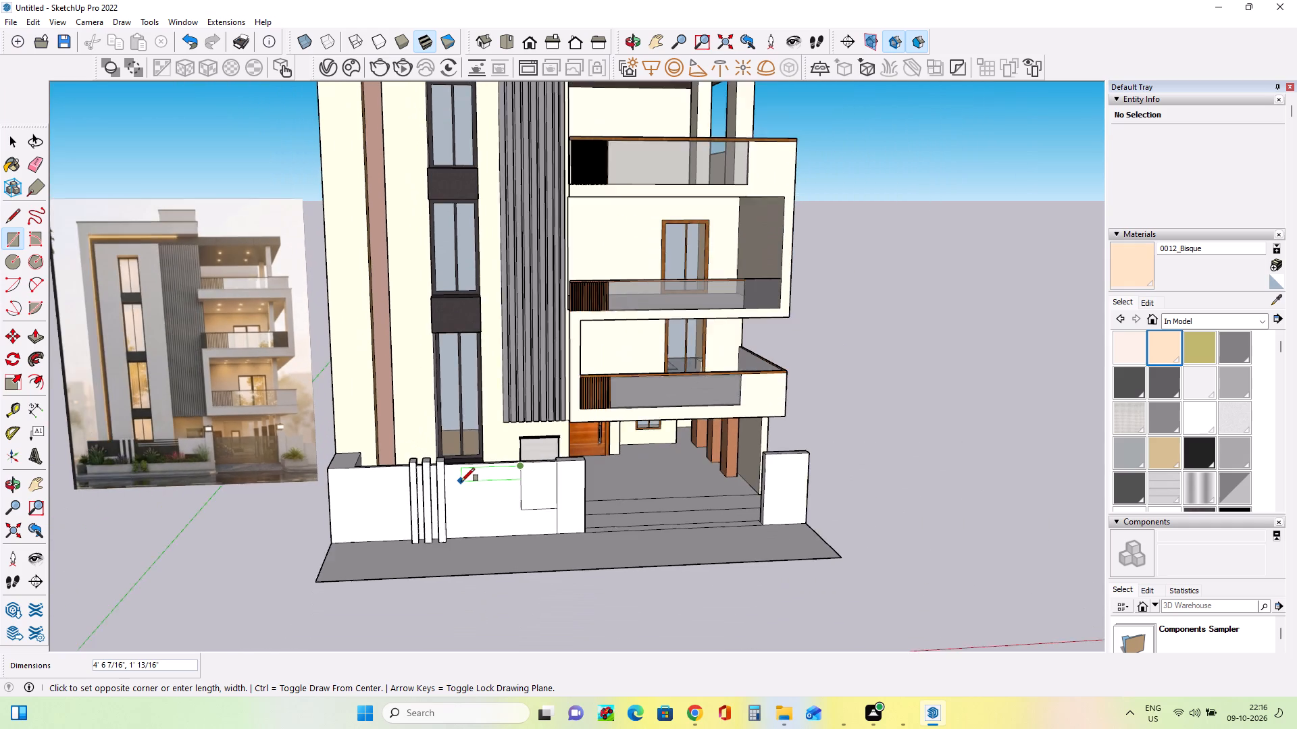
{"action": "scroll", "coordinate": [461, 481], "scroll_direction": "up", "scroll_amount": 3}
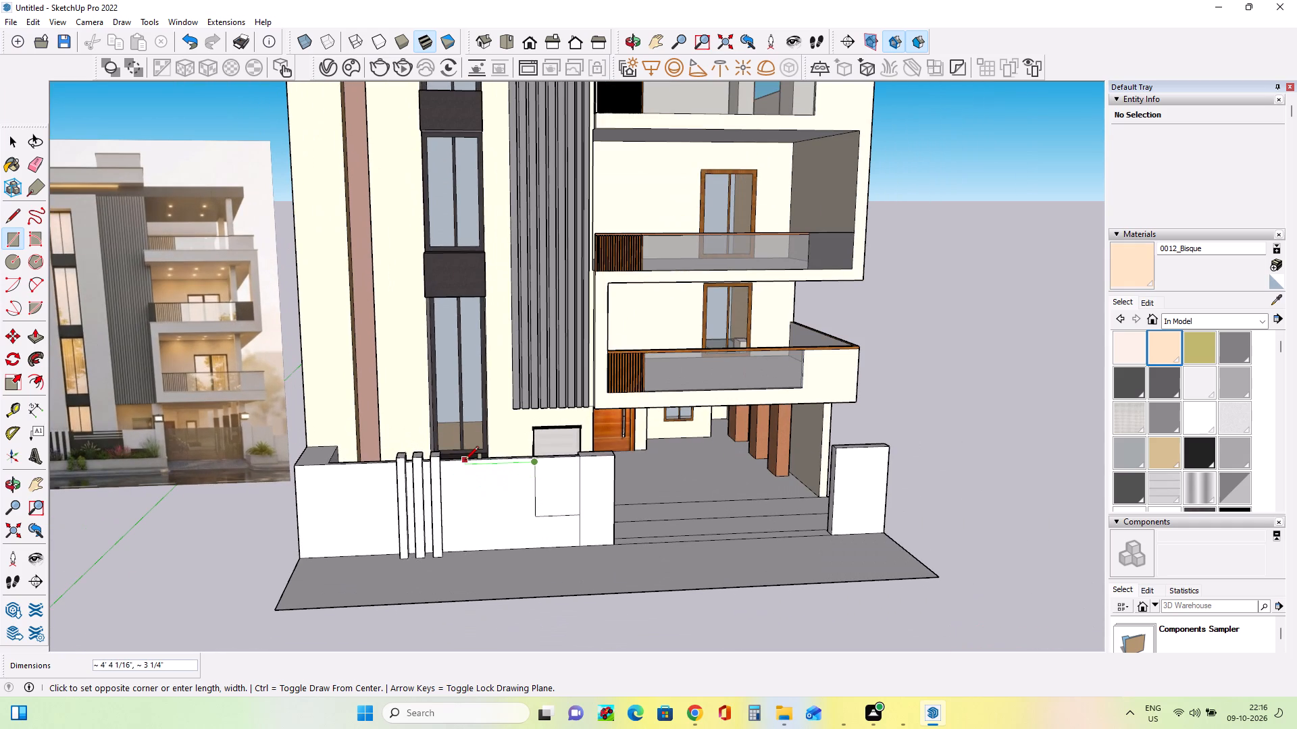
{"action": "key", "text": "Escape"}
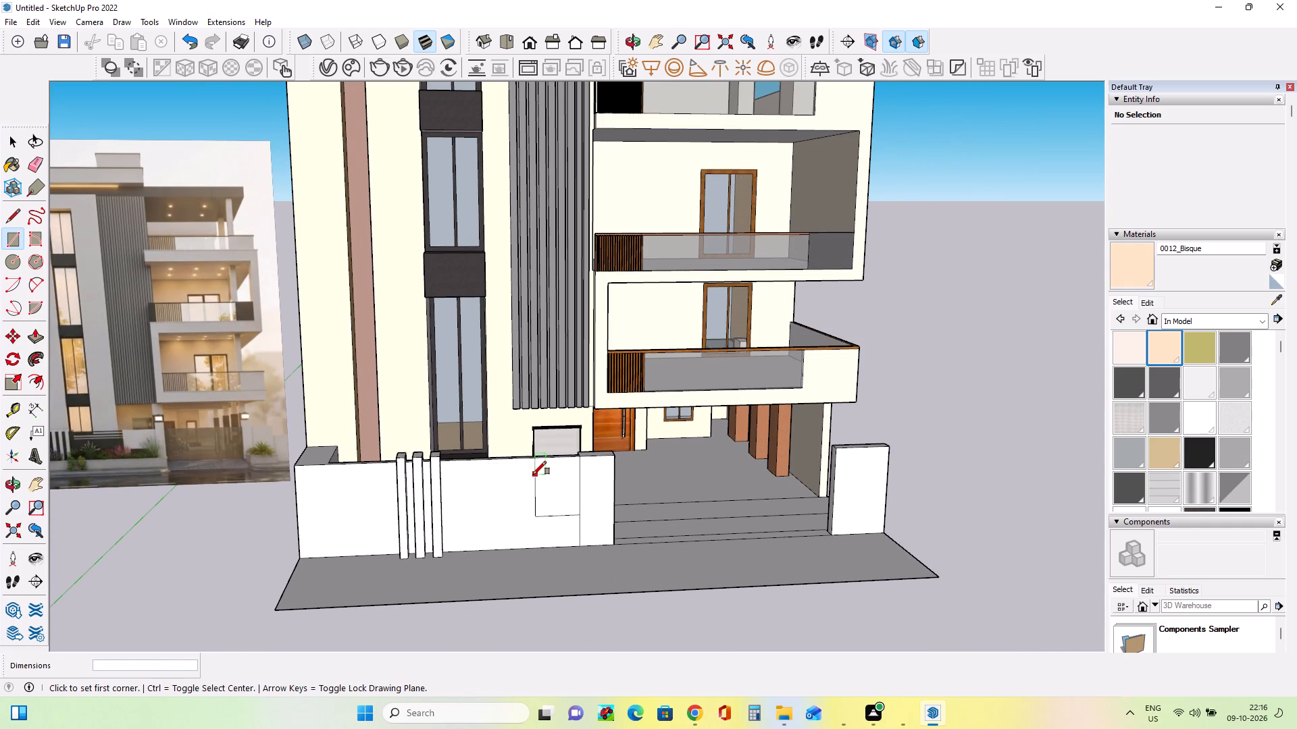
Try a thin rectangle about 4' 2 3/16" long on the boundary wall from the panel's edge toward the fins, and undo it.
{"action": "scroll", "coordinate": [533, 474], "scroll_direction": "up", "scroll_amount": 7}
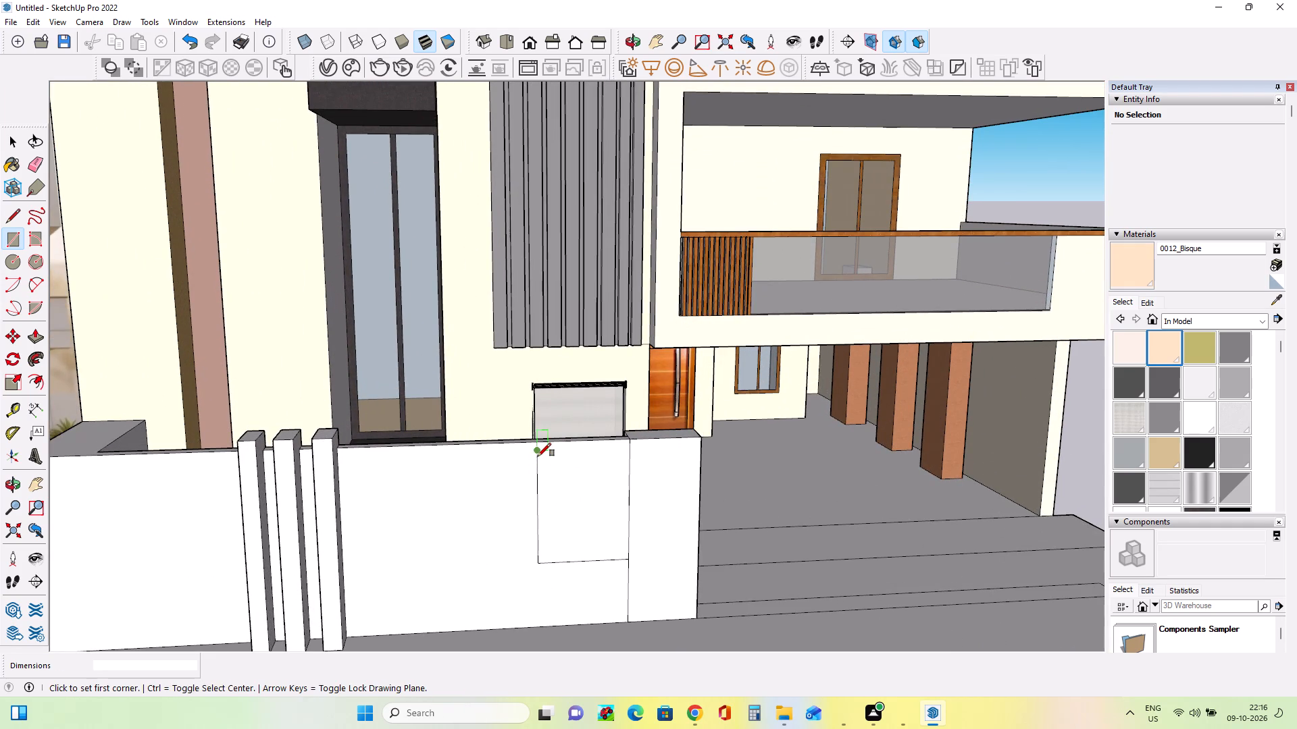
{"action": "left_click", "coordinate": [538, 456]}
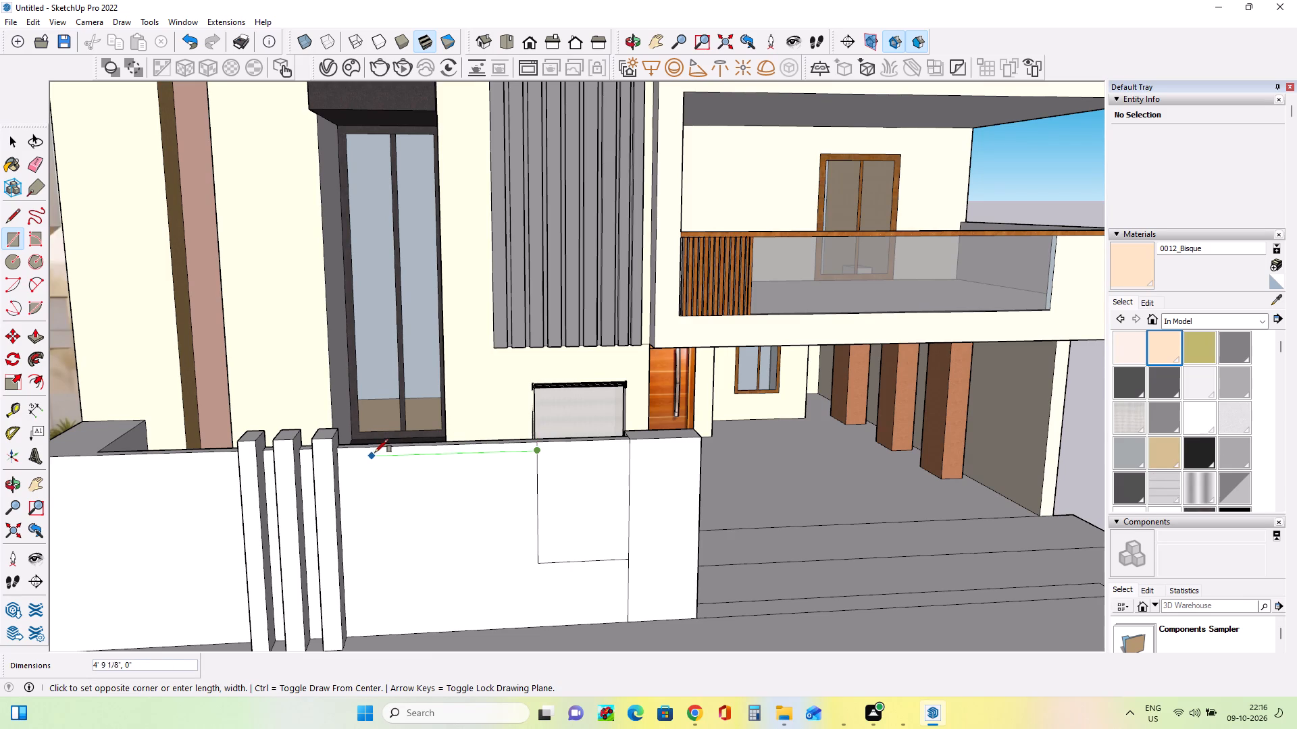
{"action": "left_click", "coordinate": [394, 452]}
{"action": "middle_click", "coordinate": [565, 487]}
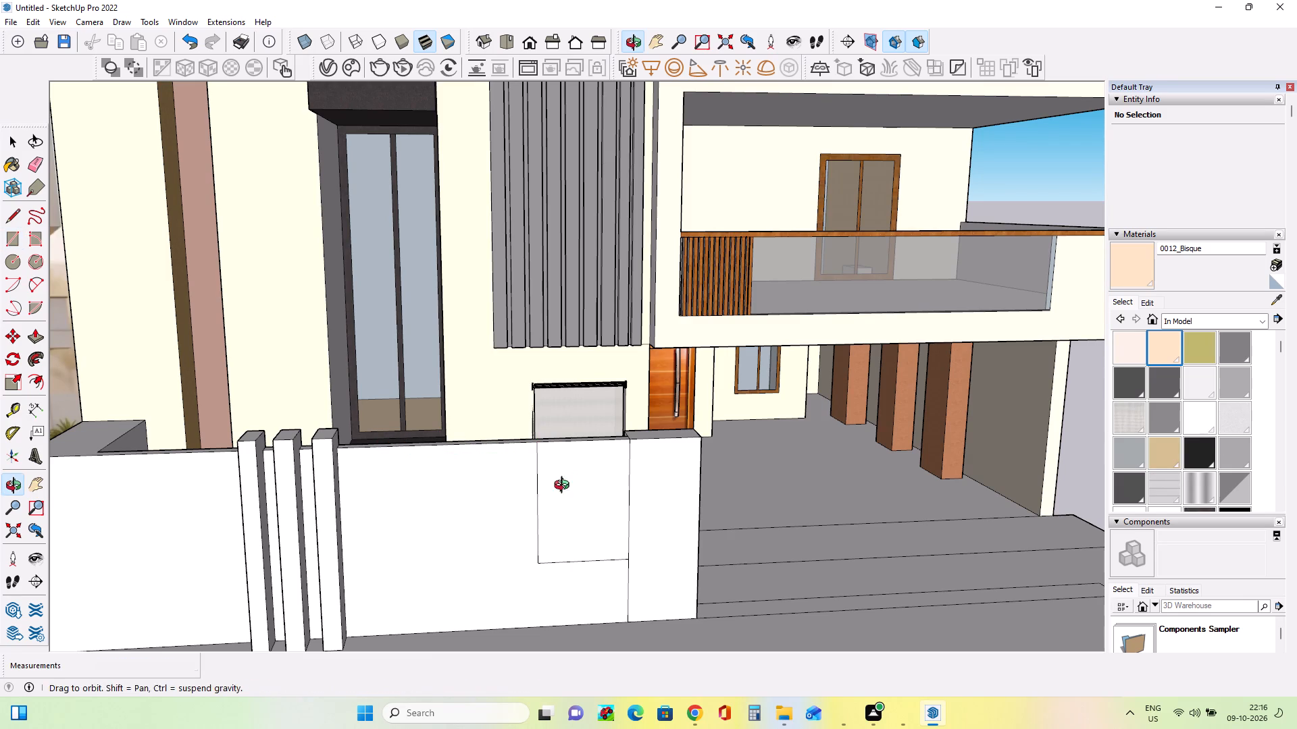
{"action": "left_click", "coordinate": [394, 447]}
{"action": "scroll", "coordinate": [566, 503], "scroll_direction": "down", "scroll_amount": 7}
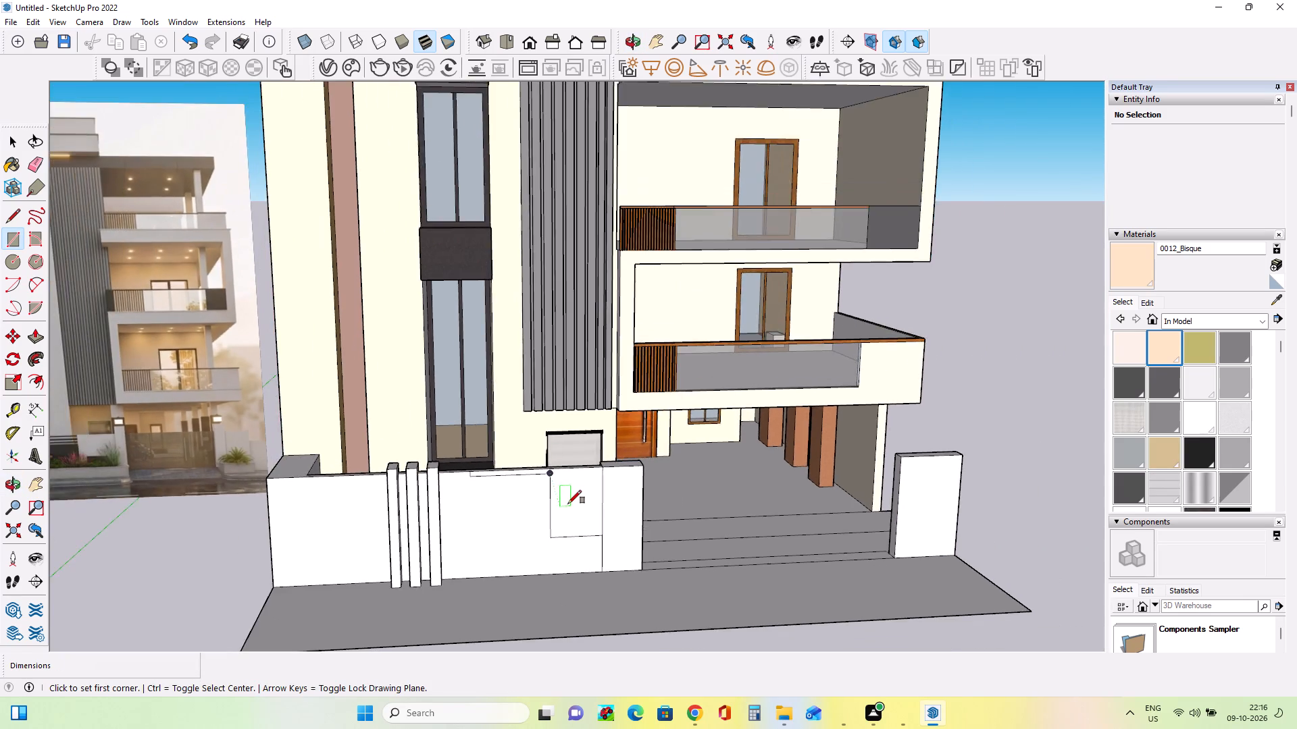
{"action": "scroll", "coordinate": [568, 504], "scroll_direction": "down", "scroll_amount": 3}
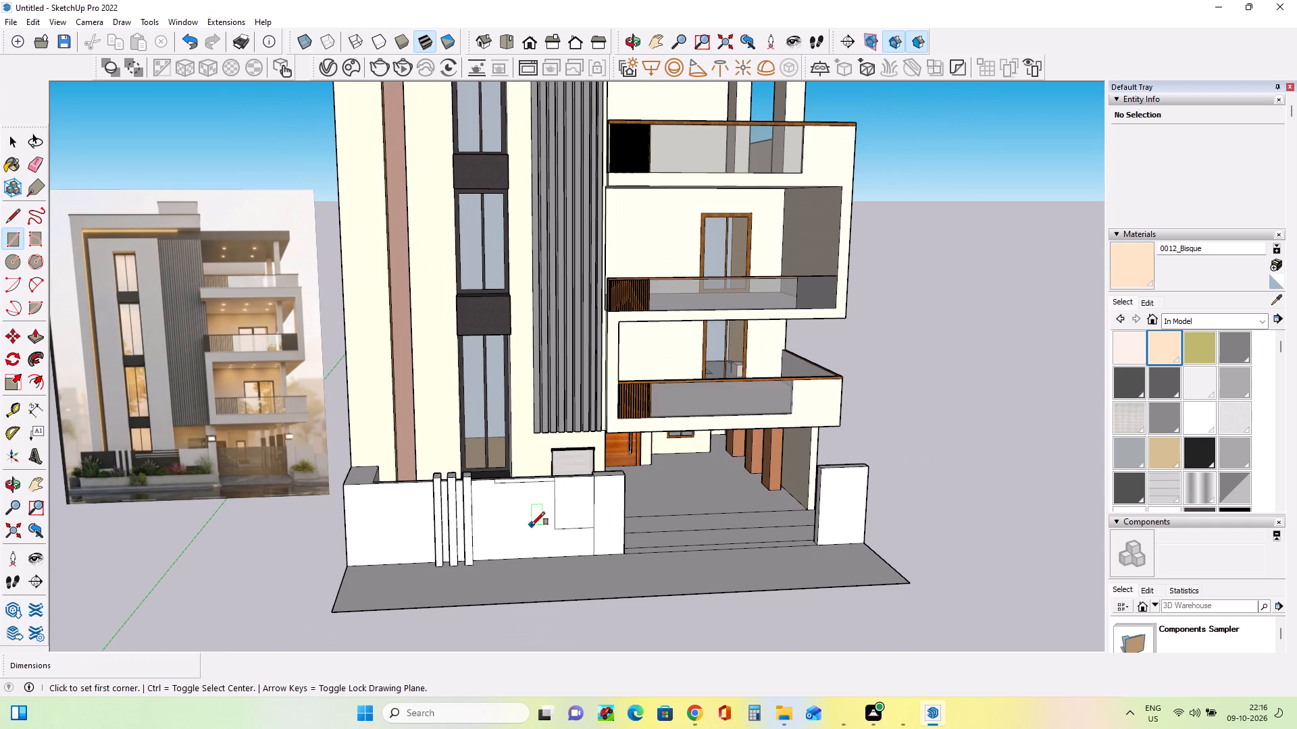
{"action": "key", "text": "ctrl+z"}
Draw a thin rectangle about 4' 3 3/16" by 2 7/16" just below the boundary wall's top, from the panel's edge toward the fins.
{"action": "scroll", "coordinate": [569, 493], "scroll_direction": "up", "scroll_amount": 11}
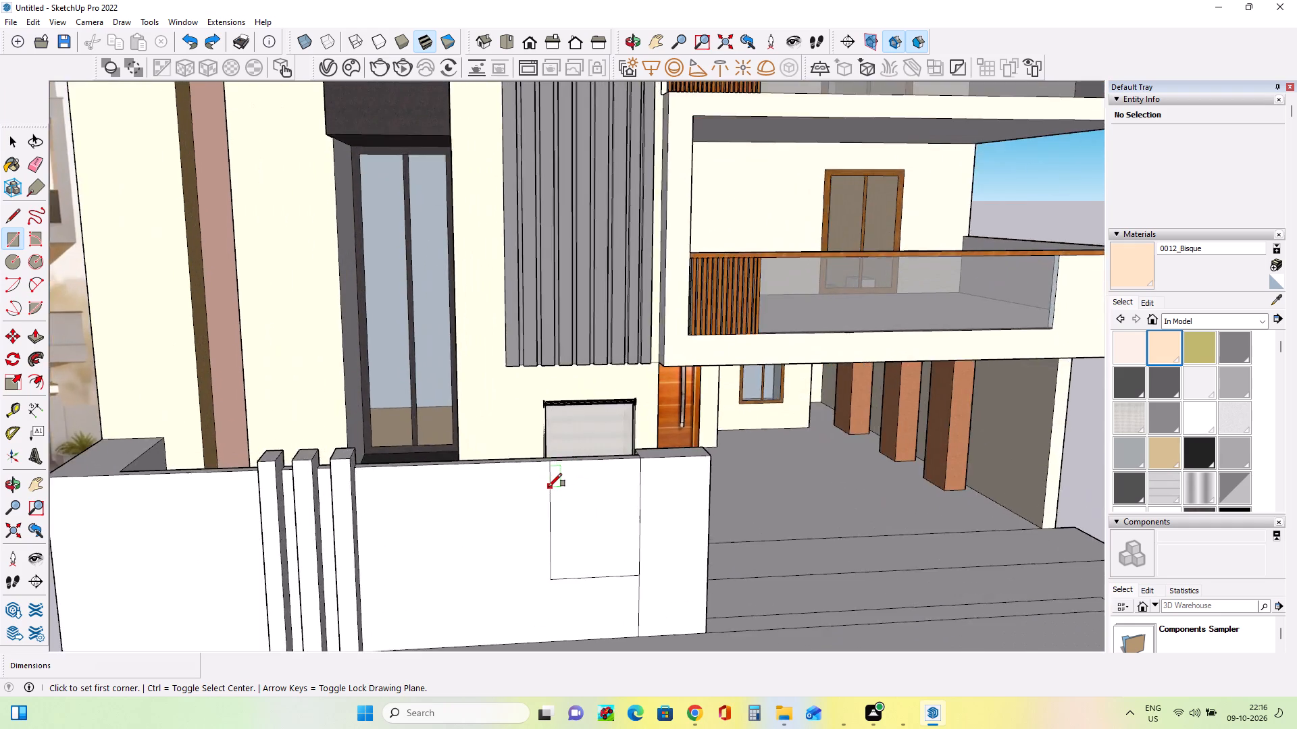
{"action": "scroll", "coordinate": [549, 487], "scroll_direction": "up", "scroll_amount": 2}
{"action": "left_click", "coordinate": [549, 471]}
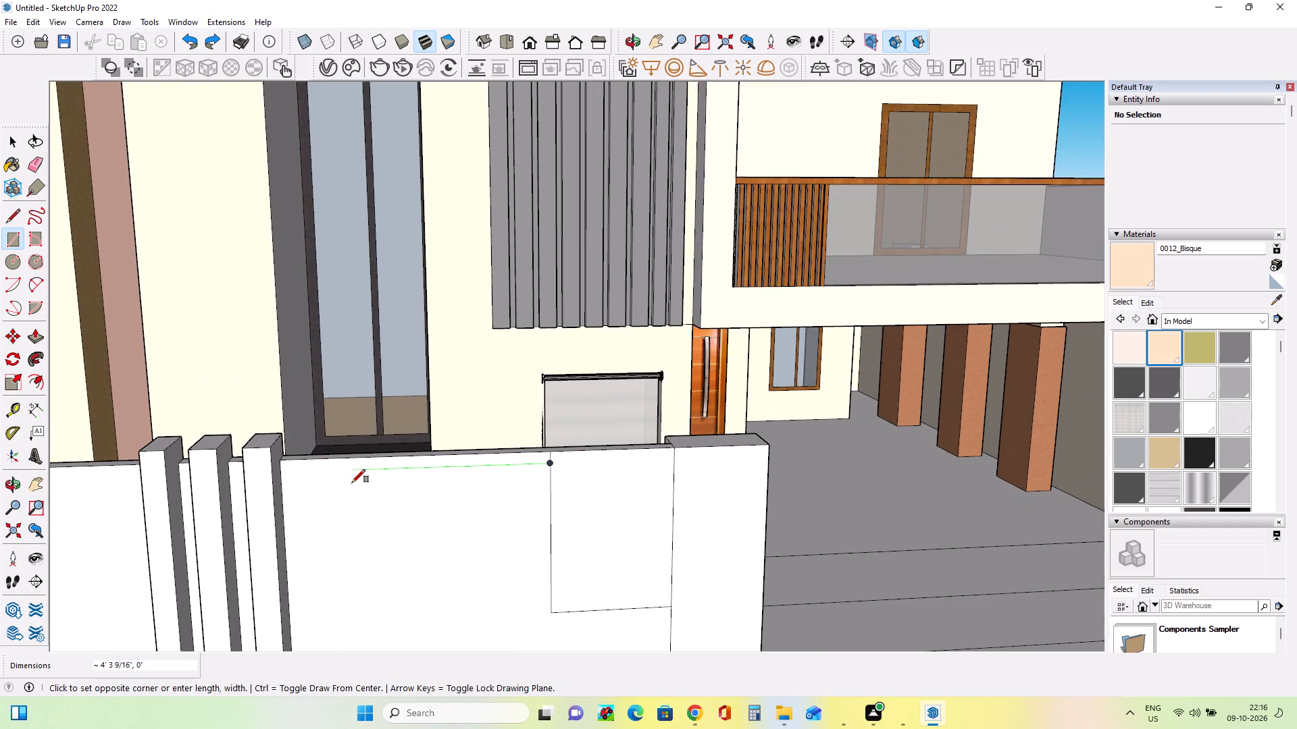
{"action": "scroll", "coordinate": [351, 490], "scroll_direction": "up", "scroll_amount": 5}
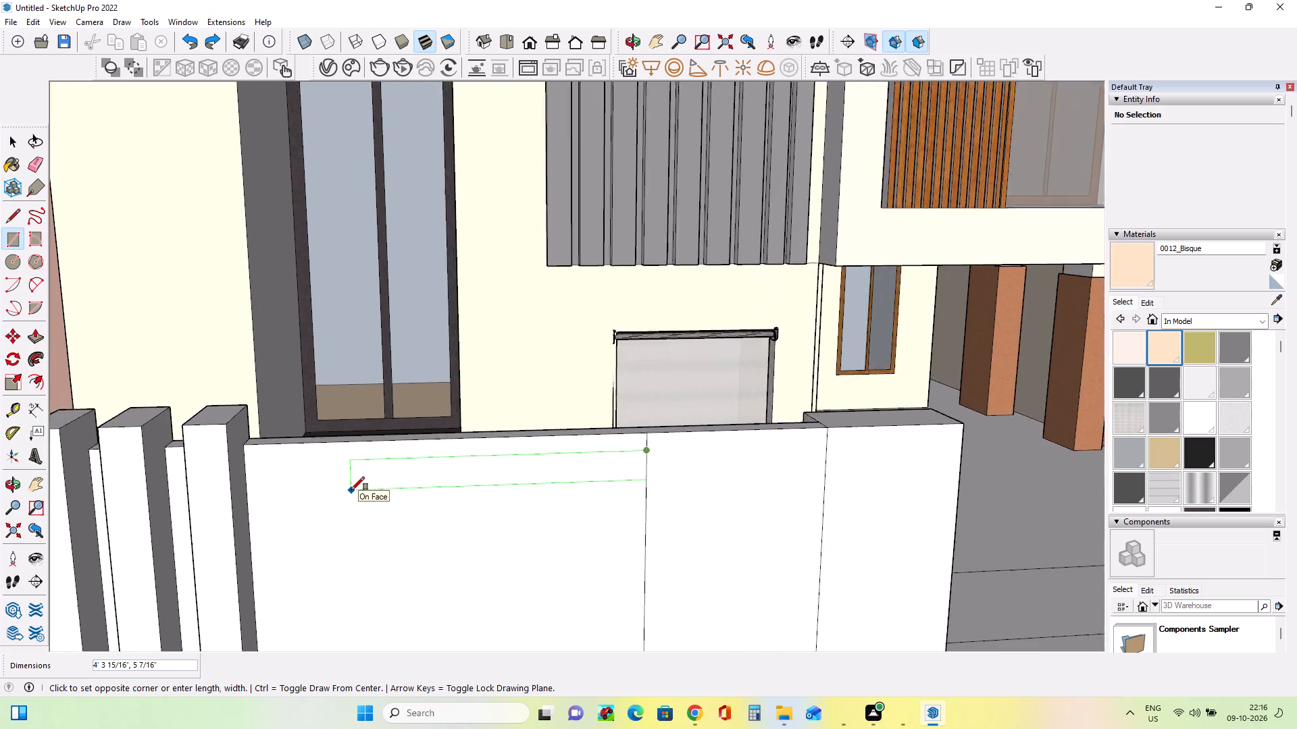
{"action": "scroll", "coordinate": [351, 490], "scroll_direction": "up", "scroll_amount": 2}
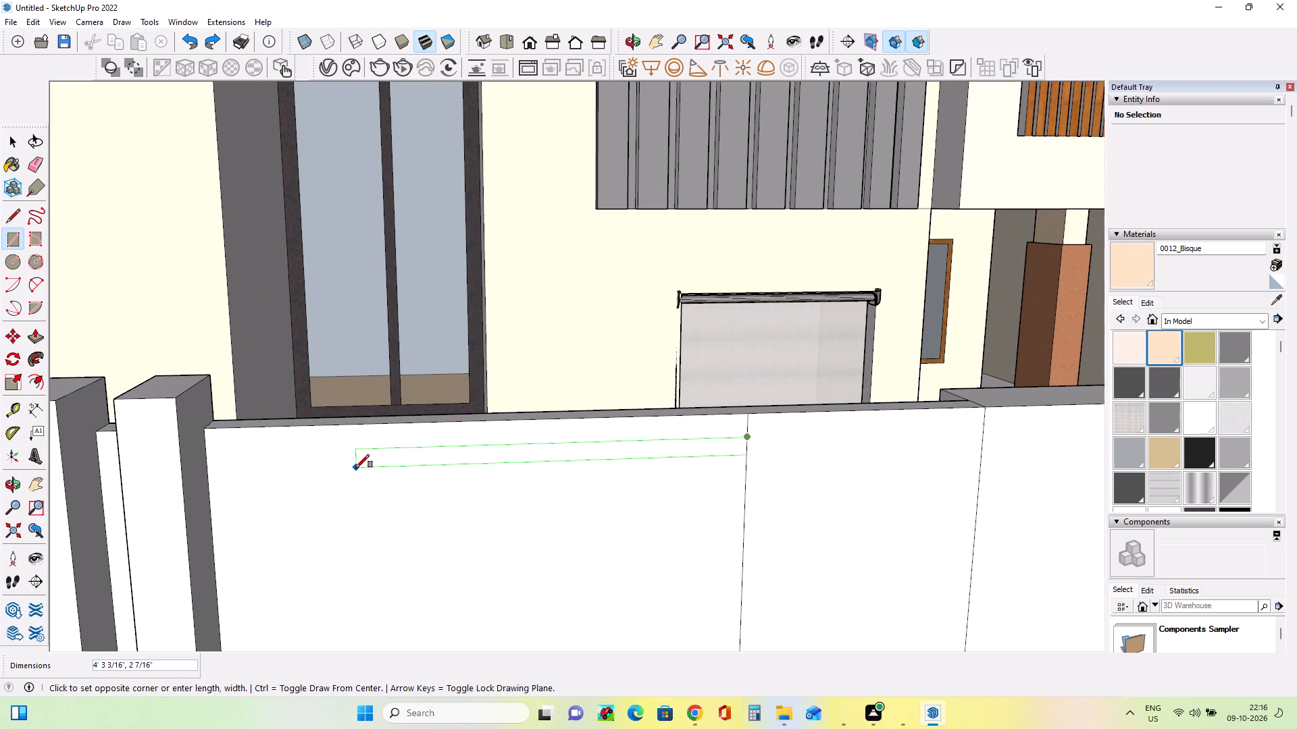
{"action": "left_click", "coordinate": [356, 468]}
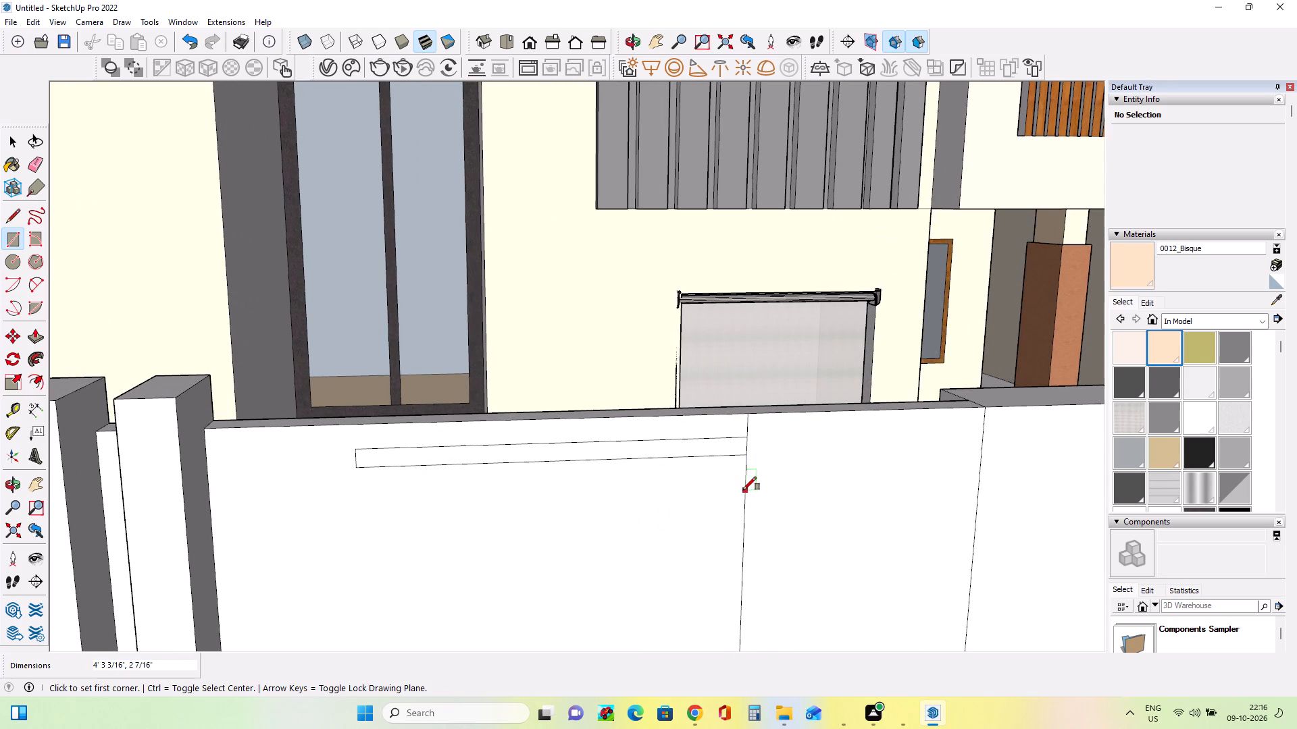
Draw two more slot rectangles below the first, about 4' 10" by 2 5/16" and 4' 9 3/4" by 3 1/16", from the panel's edge.
{"action": "left_click", "coordinate": [745, 484]}
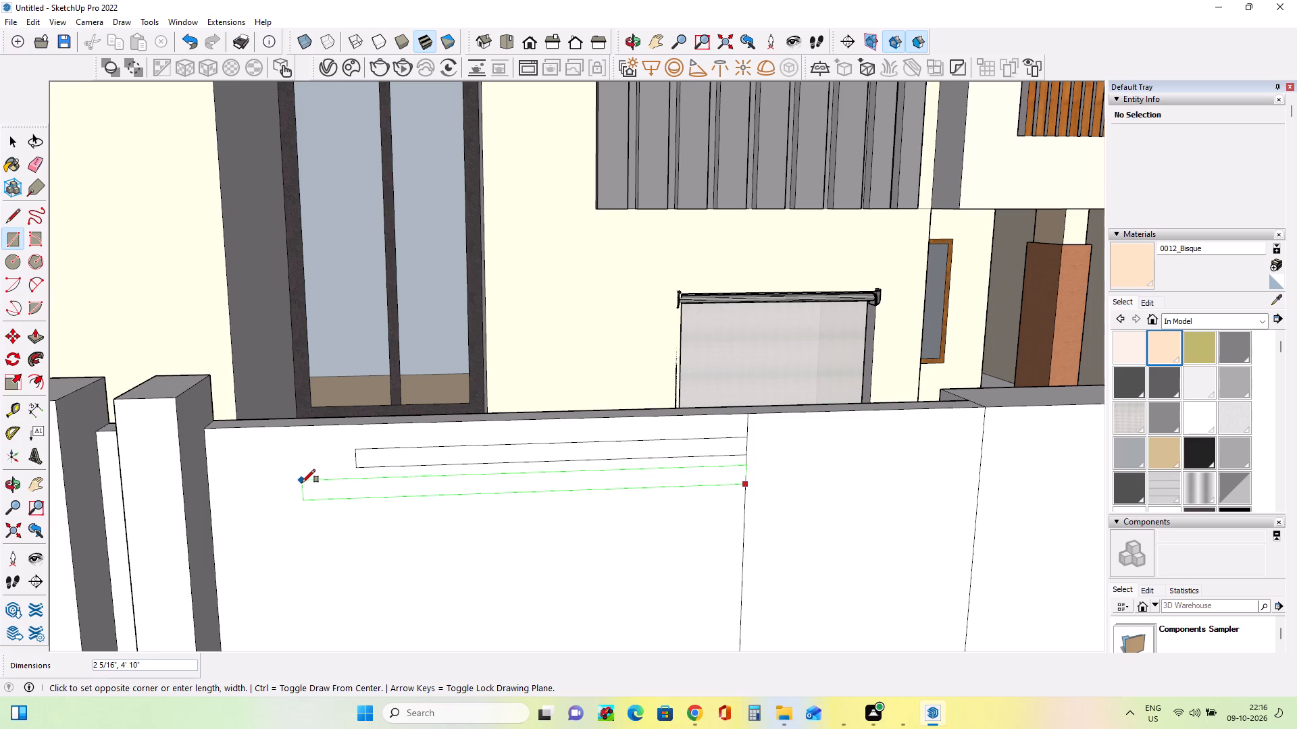
{"action": "left_click", "coordinate": [302, 483]}
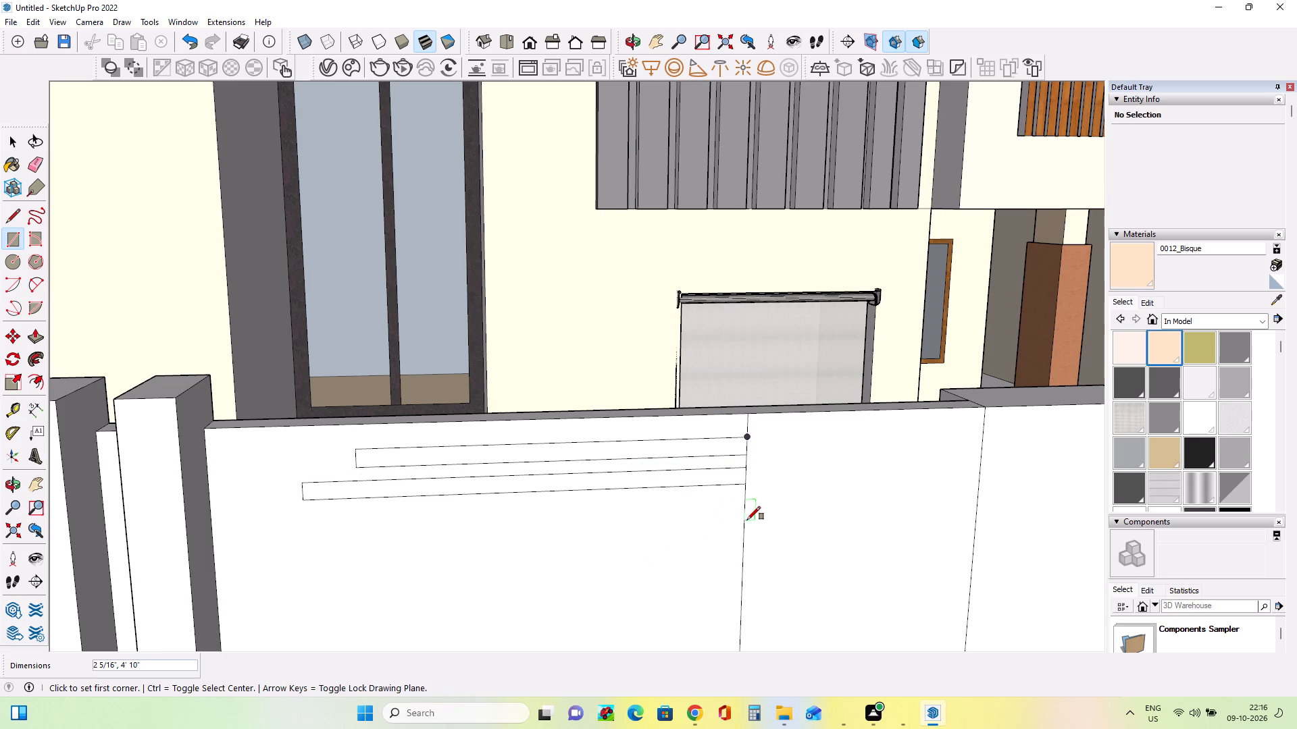
{"action": "left_click", "coordinate": [746, 520]}
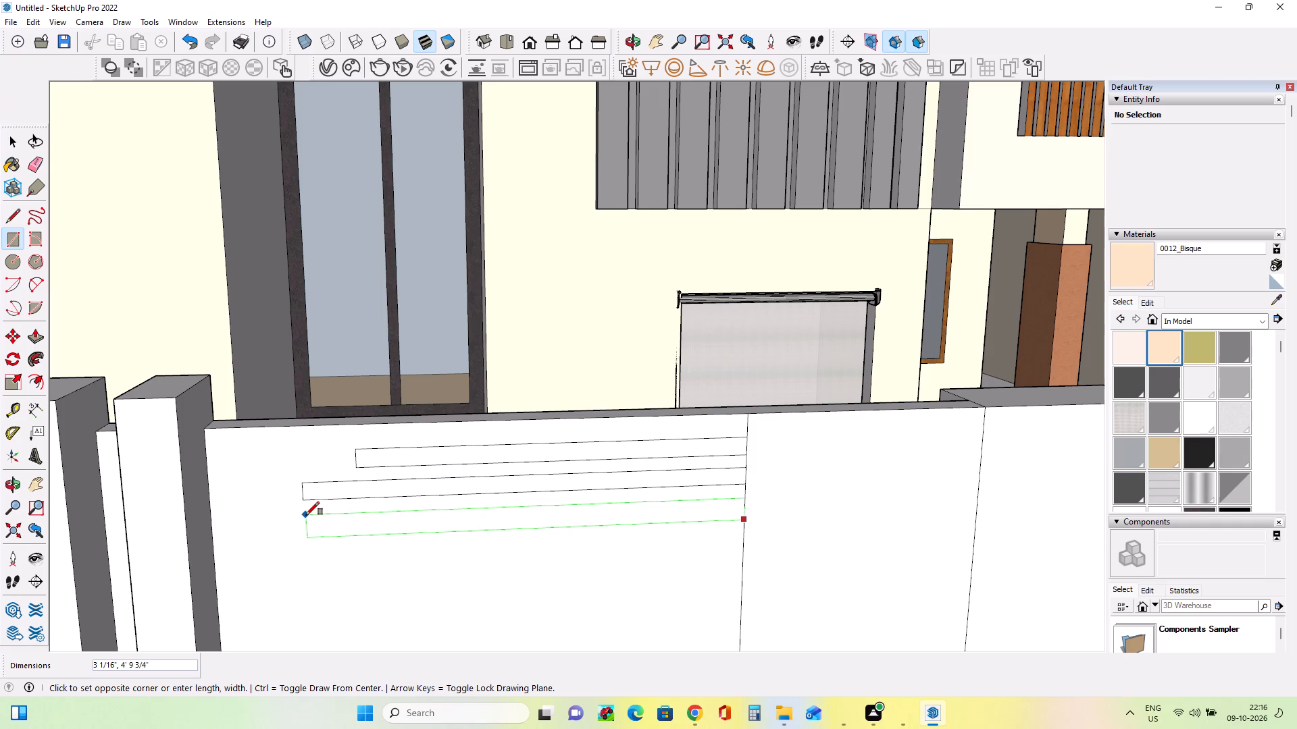
{"action": "left_click", "coordinate": [306, 516]}
Push the top slot rectangle about 4 3/16" through the boundary wall's thickness, cutting an opening.
{"action": "middle_click_drag", "start_coordinate": [522, 566], "coordinate": [453, 574]}
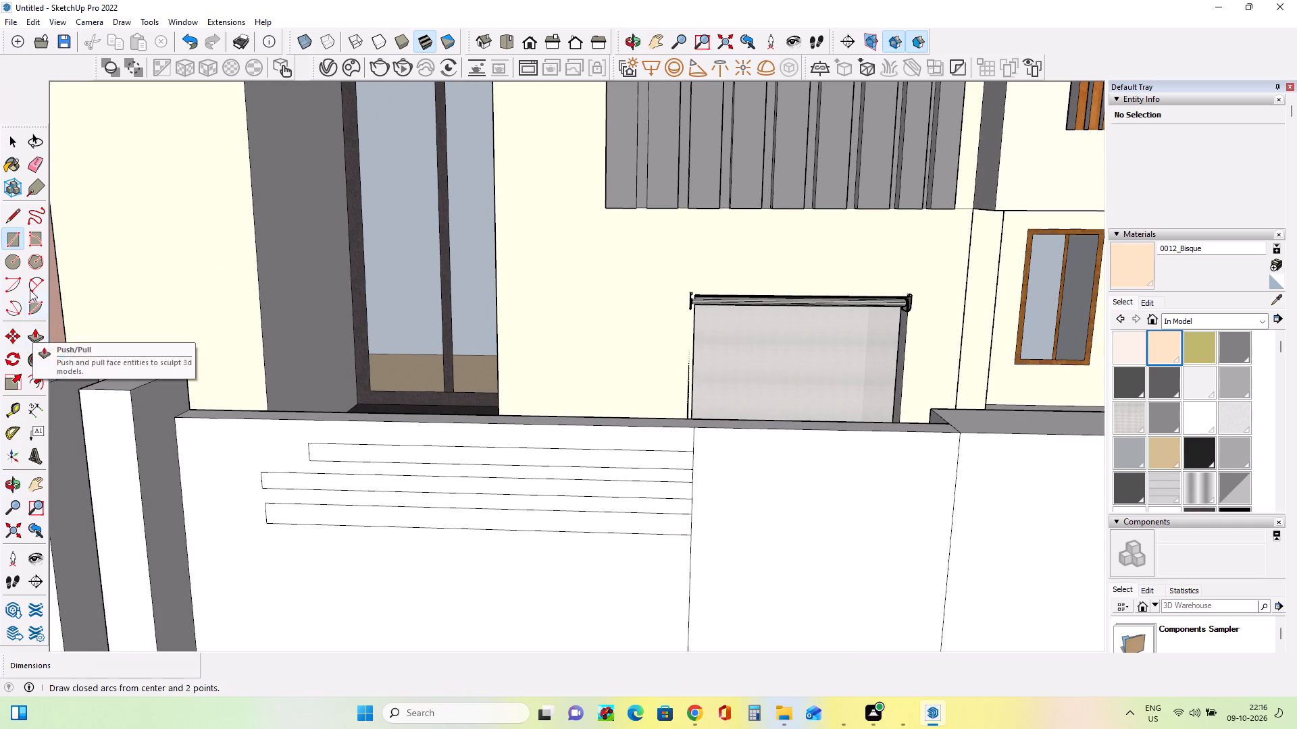
{"action": "left_click", "coordinate": [34, 338]}
{"action": "left_click", "coordinate": [424, 452]}
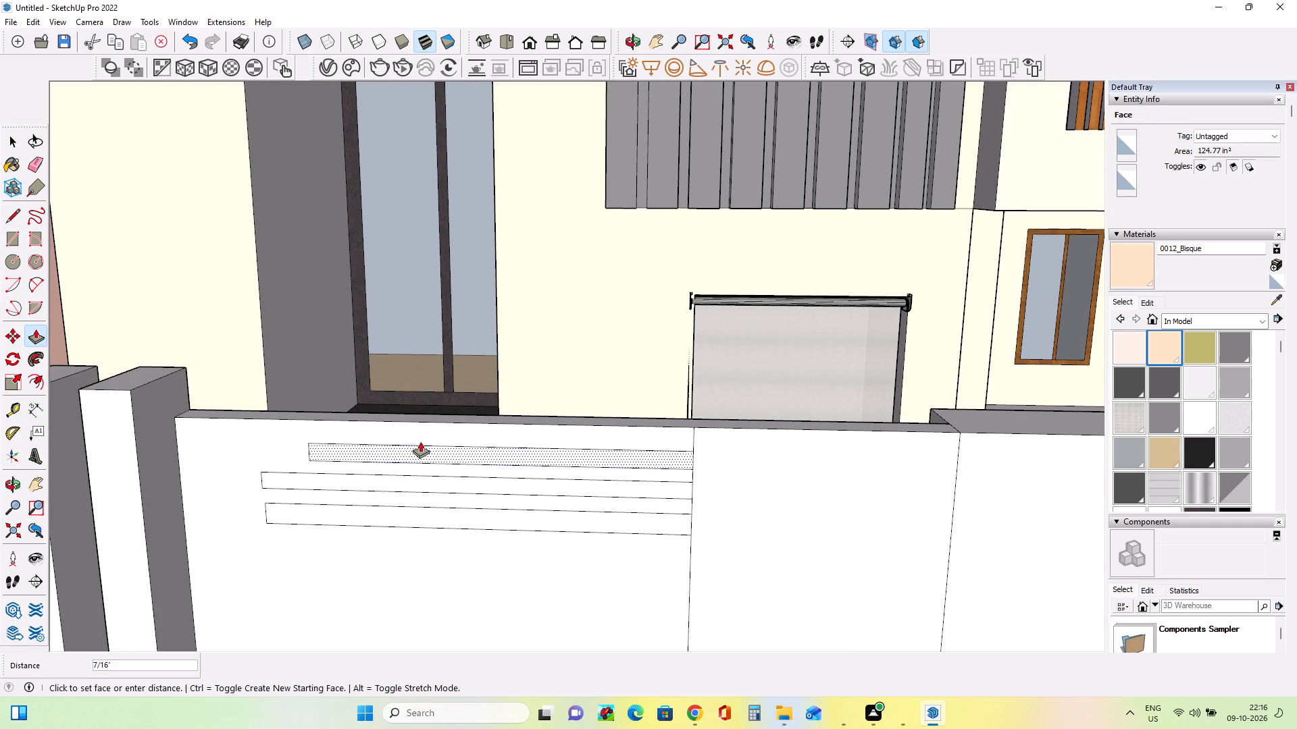
{"action": "left_click", "coordinate": [381, 414]}
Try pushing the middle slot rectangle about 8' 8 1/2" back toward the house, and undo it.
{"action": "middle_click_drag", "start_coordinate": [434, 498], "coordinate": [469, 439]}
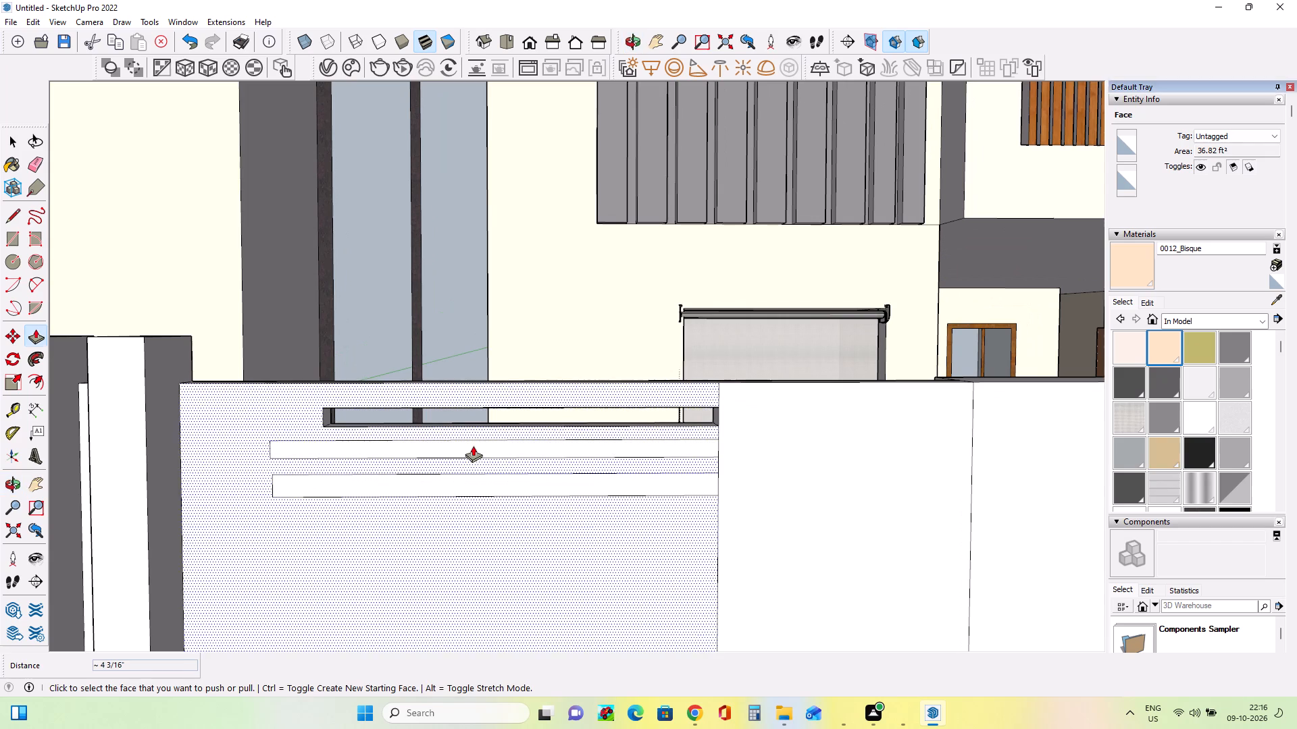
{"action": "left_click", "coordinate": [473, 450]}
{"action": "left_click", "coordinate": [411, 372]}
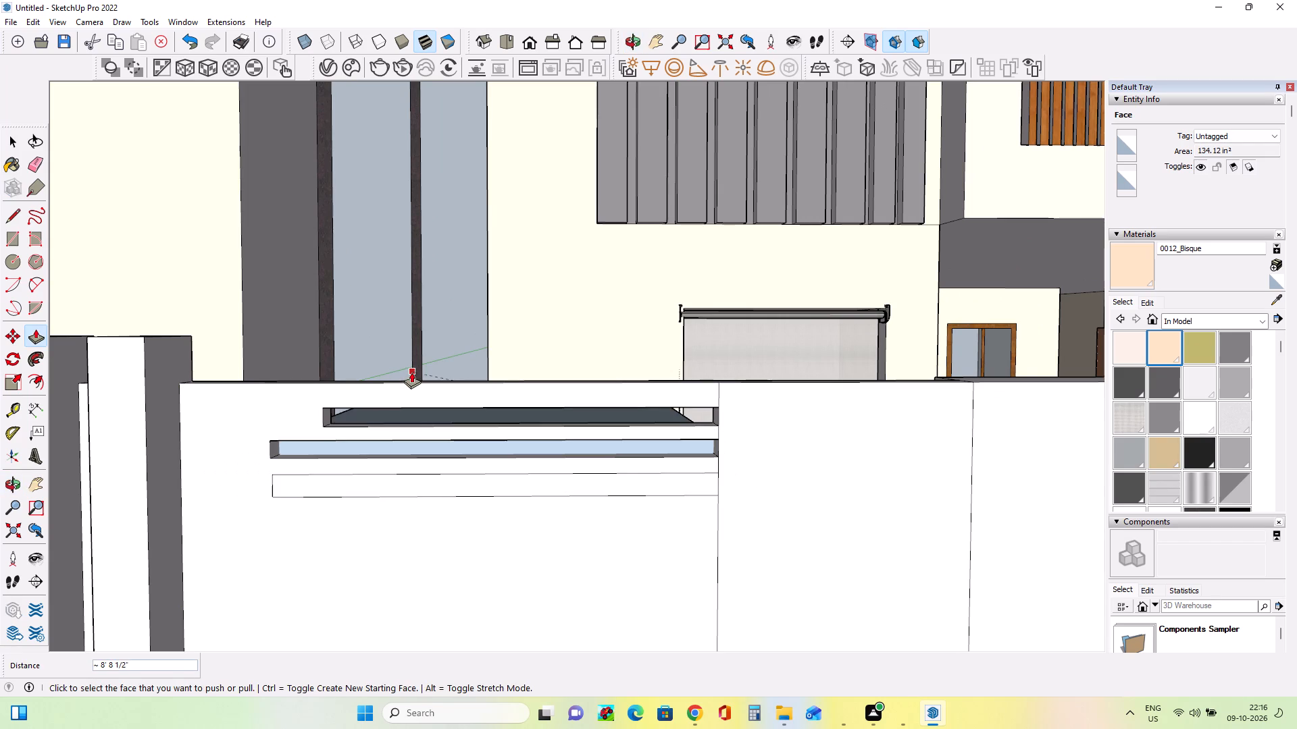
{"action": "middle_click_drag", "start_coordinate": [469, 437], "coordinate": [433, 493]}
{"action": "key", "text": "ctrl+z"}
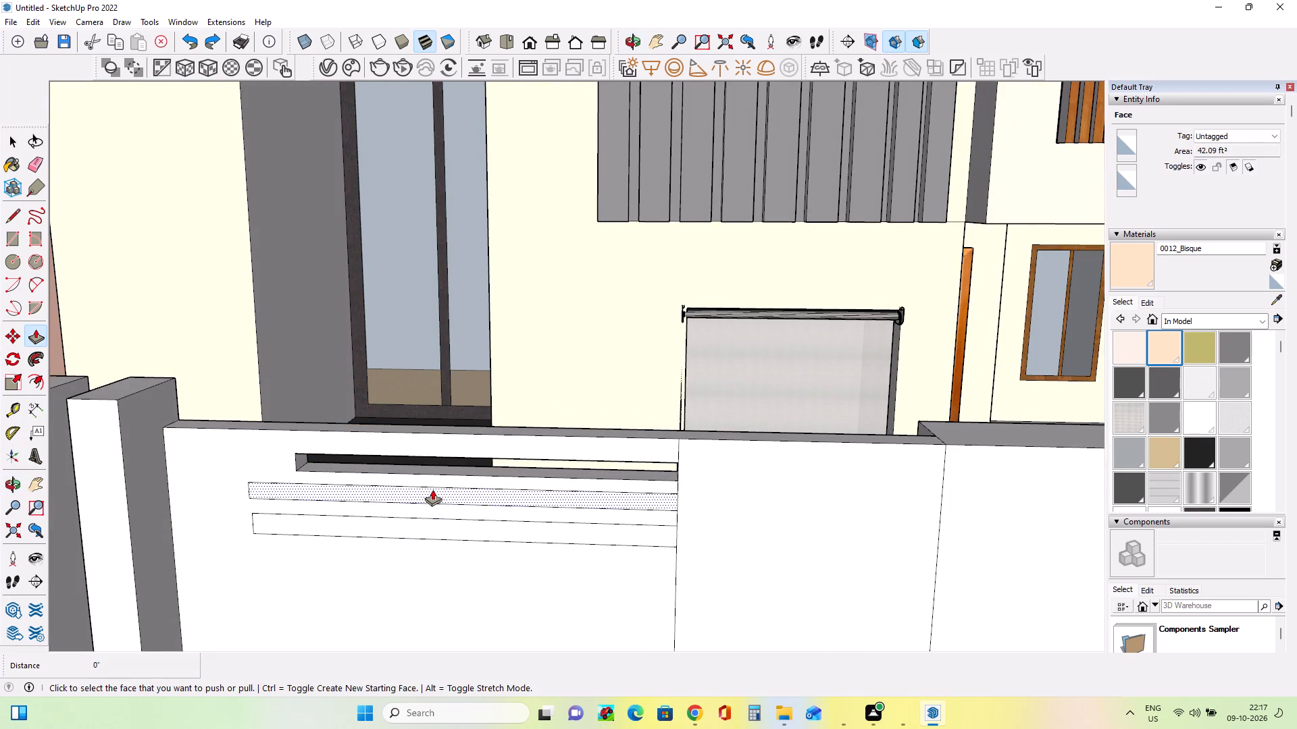
Push the middle slot rectangle about 4 3/16" through the boundary wall's thickness, cutting an opening.
{"action": "left_click", "coordinate": [432, 489]}
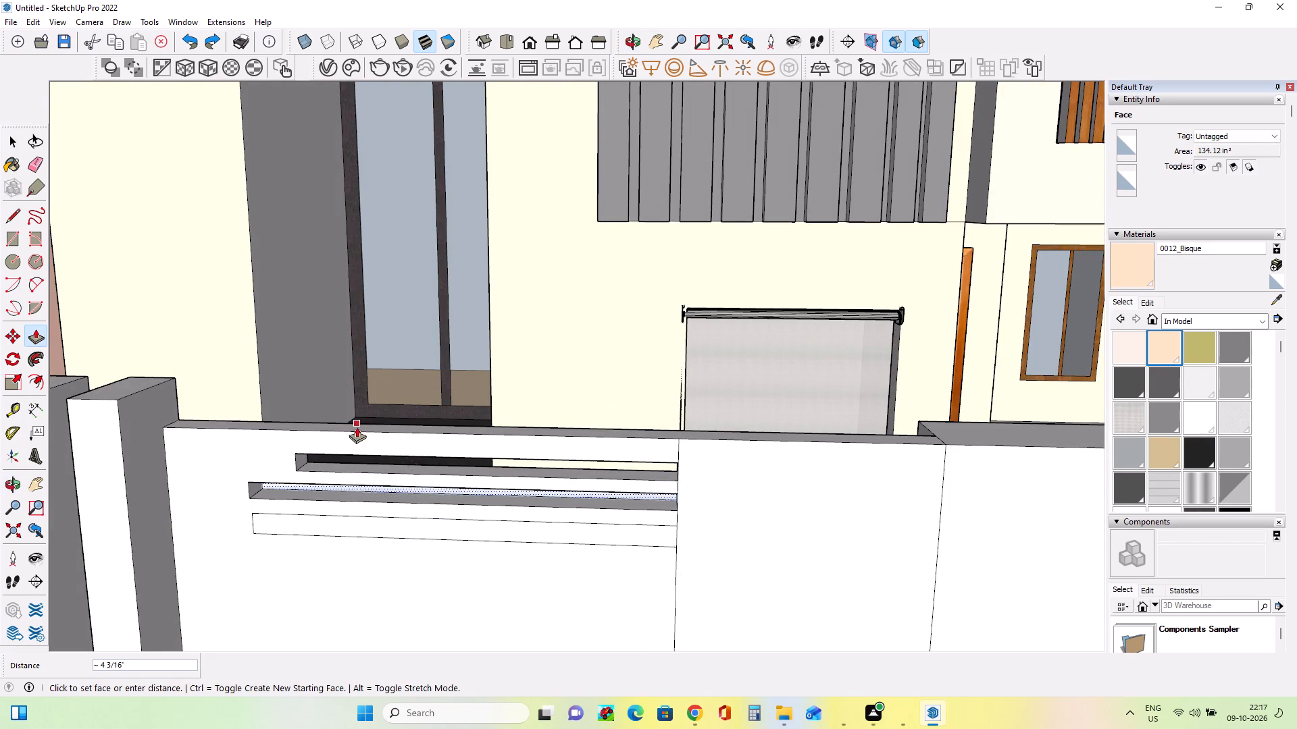
{"action": "left_click", "coordinate": [357, 427]}
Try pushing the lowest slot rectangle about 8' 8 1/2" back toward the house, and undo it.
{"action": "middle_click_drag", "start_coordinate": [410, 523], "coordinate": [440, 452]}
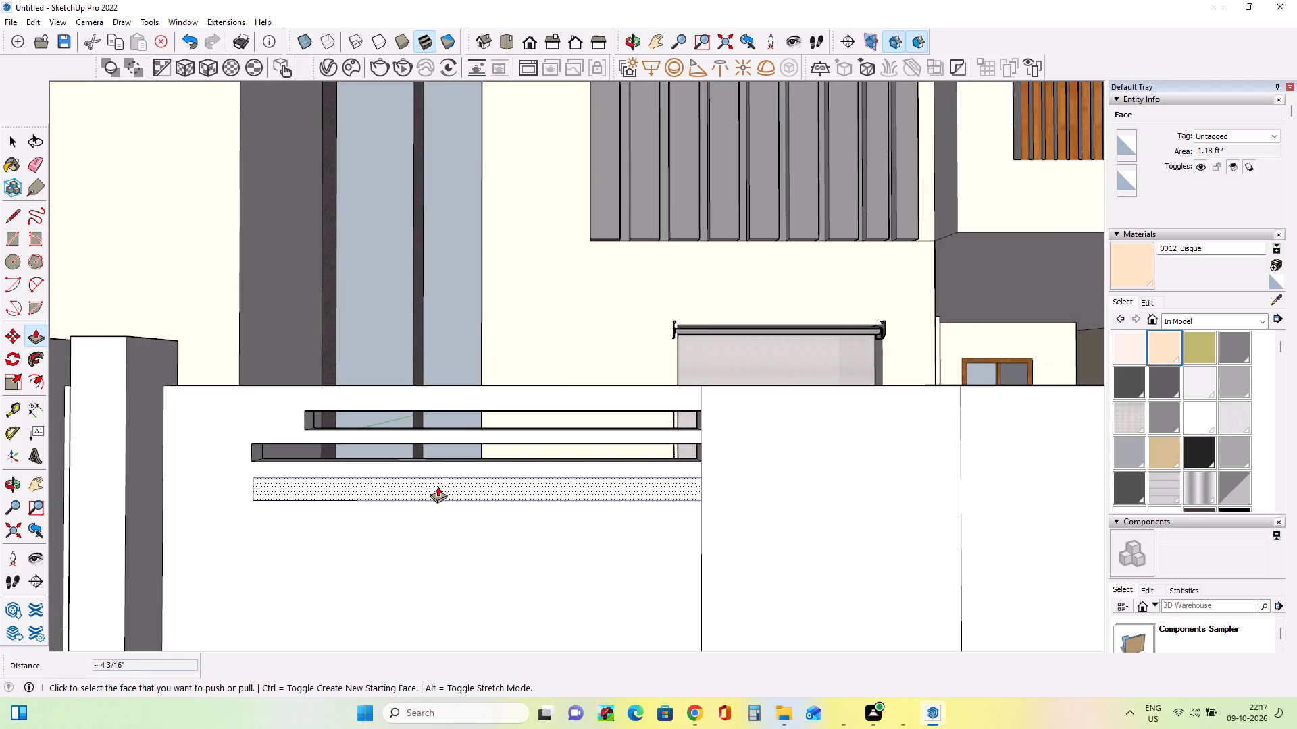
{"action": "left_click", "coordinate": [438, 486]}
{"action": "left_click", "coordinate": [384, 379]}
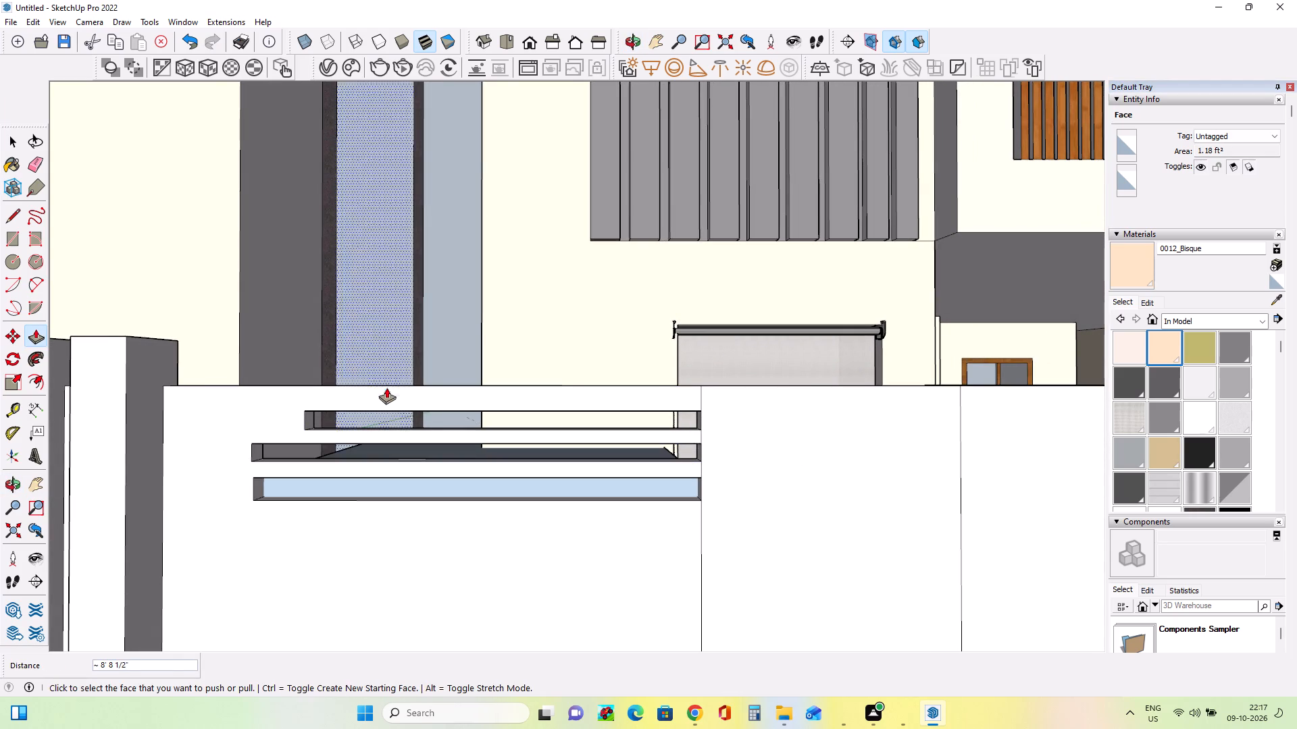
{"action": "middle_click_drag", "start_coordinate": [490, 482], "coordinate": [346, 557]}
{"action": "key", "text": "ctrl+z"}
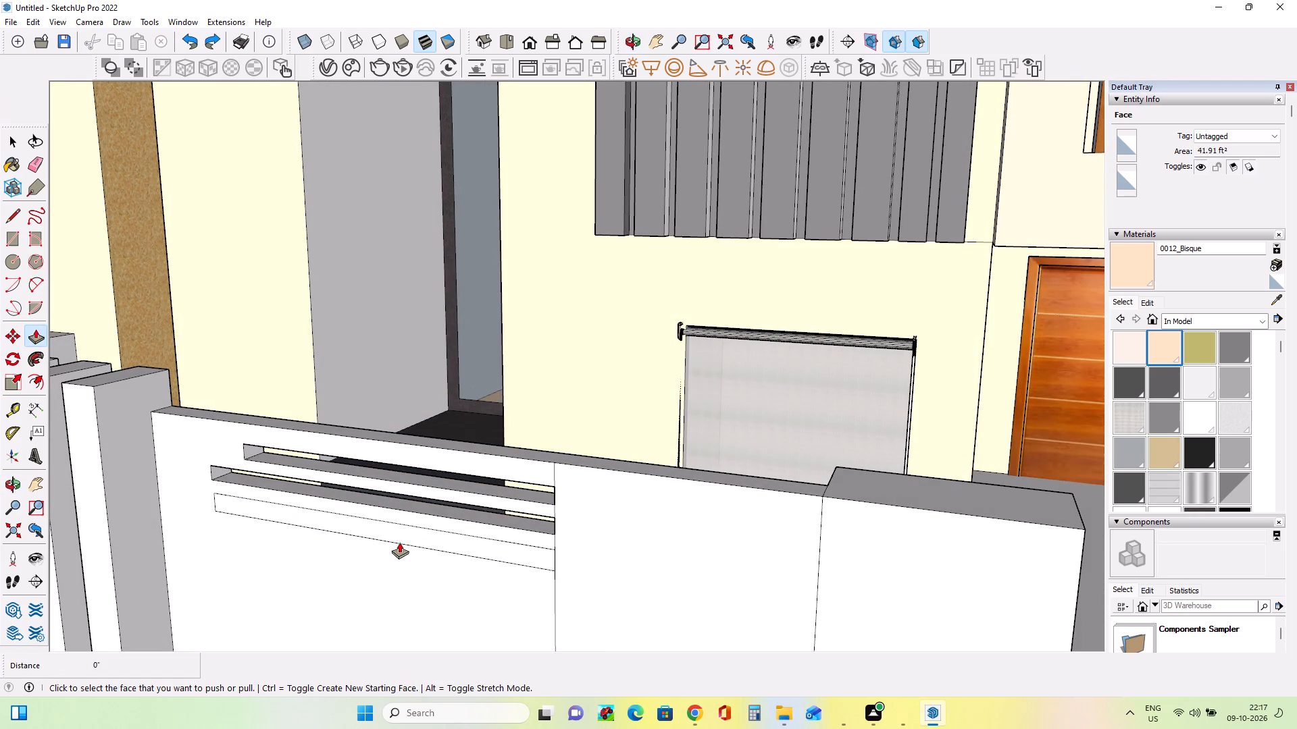
Push the lowest slot rectangle about 4 3/16" through the boundary wall's thickness, cutting an opening.
{"action": "left_click", "coordinate": [403, 533]}
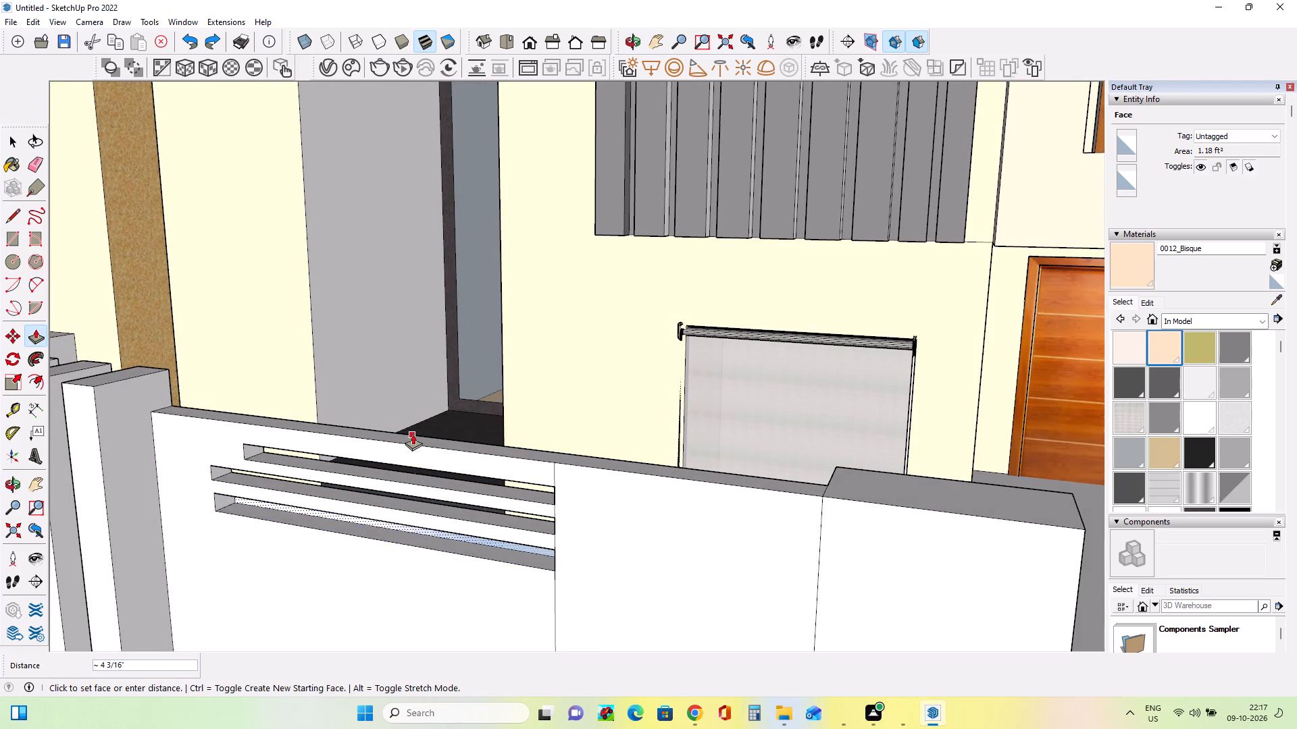
{"action": "left_click", "coordinate": [413, 434]}
Paint the boundary wall's front faces on both sides of the vertical fins with Asphalt New from Asphalt and Concrete.
{"action": "middle_click_drag", "start_coordinate": [429, 558], "coordinate": [601, 454]}
{"action": "scroll", "coordinate": [619, 466], "scroll_direction": "down", "scroll_amount": 8}
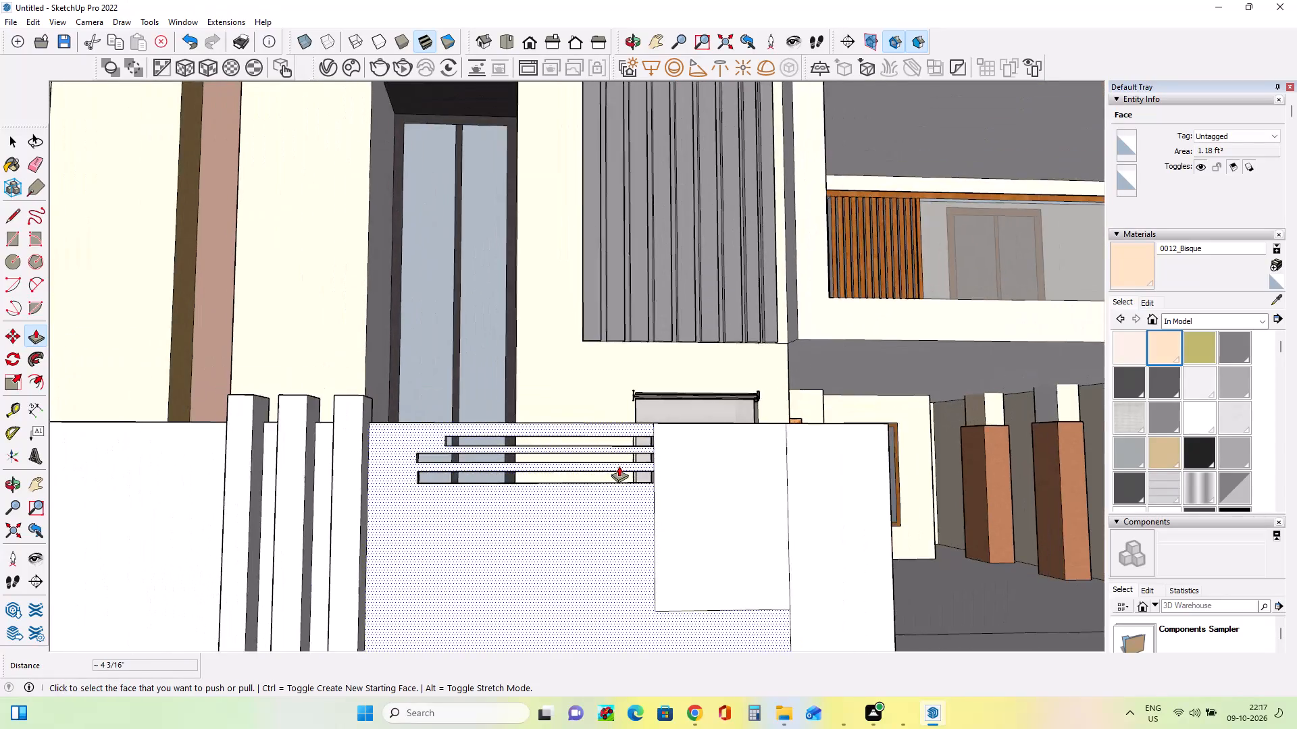
{"action": "scroll", "coordinate": [619, 466], "scroll_direction": "down", "scroll_amount": 11}
{"action": "middle_click_drag", "start_coordinate": [673, 552], "coordinate": [671, 594]}
{"action": "scroll", "coordinate": [671, 568], "scroll_direction": "down", "scroll_amount": 1}
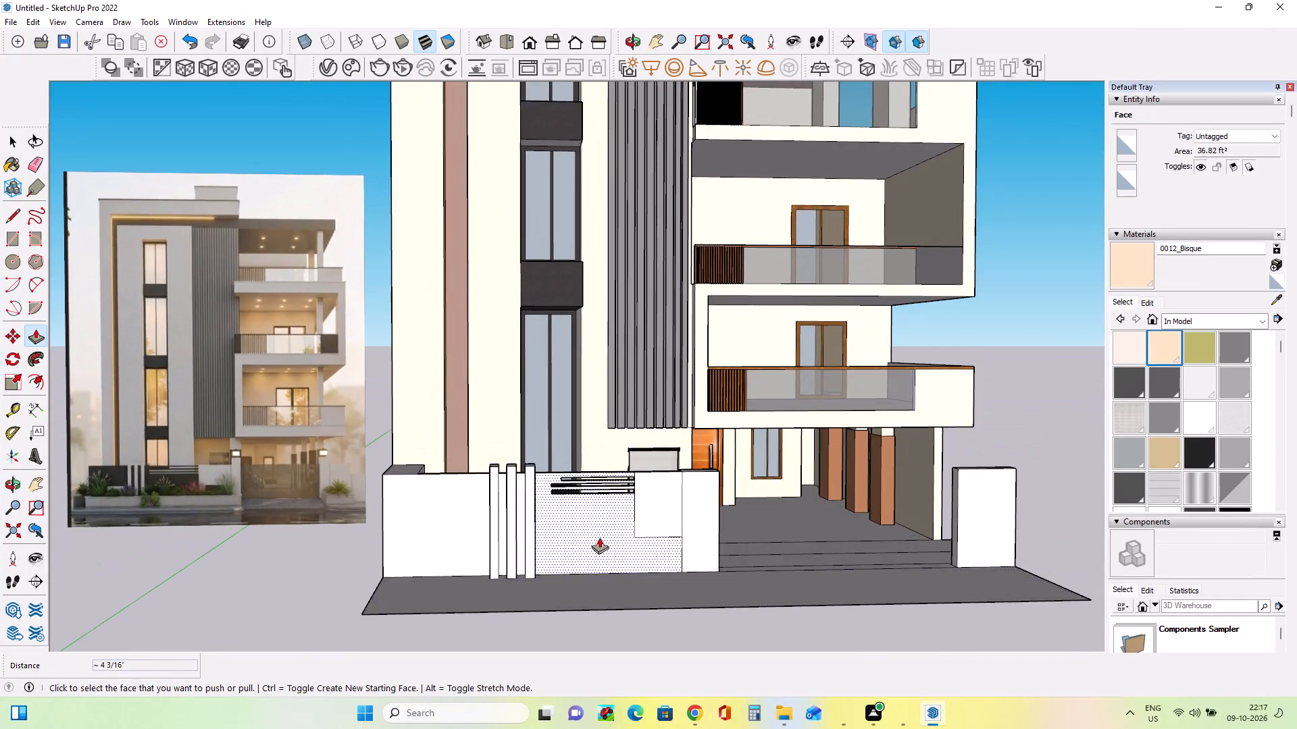
{"action": "scroll", "coordinate": [599, 537], "scroll_direction": "up", "scroll_amount": 3}
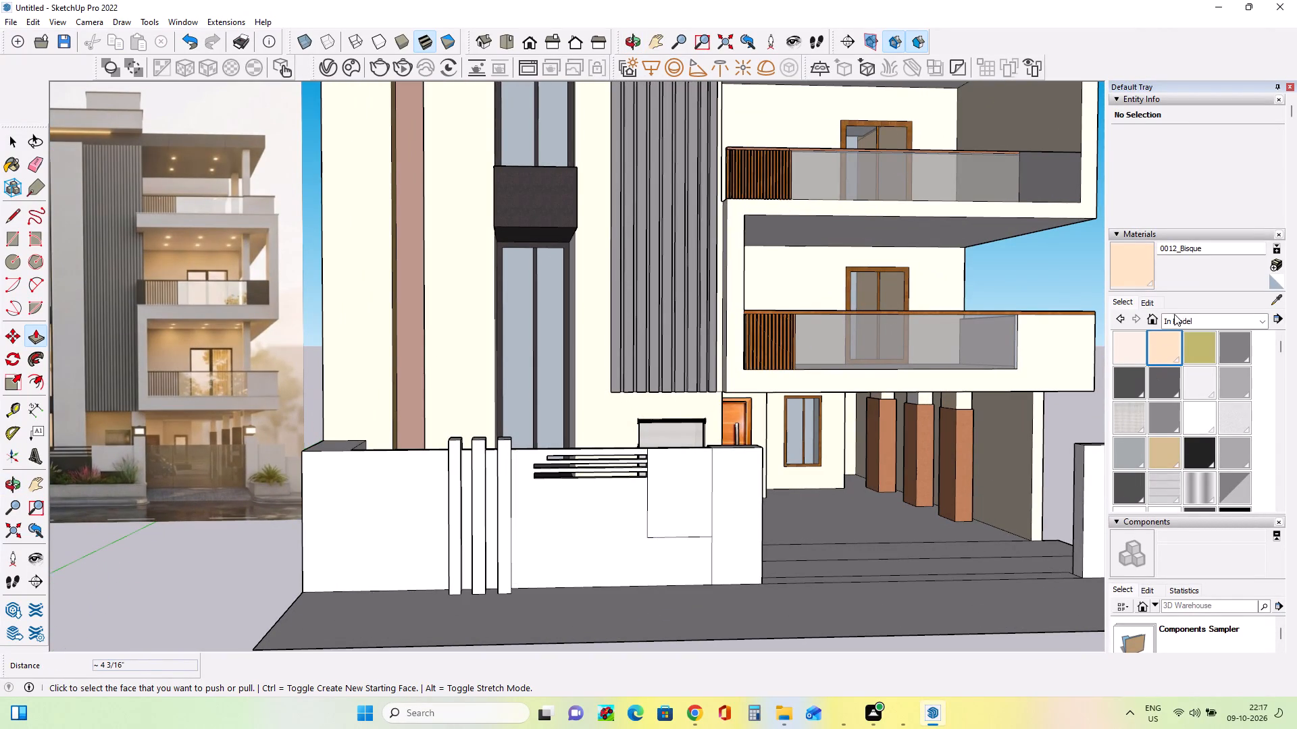
{"action": "left_click", "coordinate": [1175, 313]}
{"action": "left_click", "coordinate": [1204, 364]}
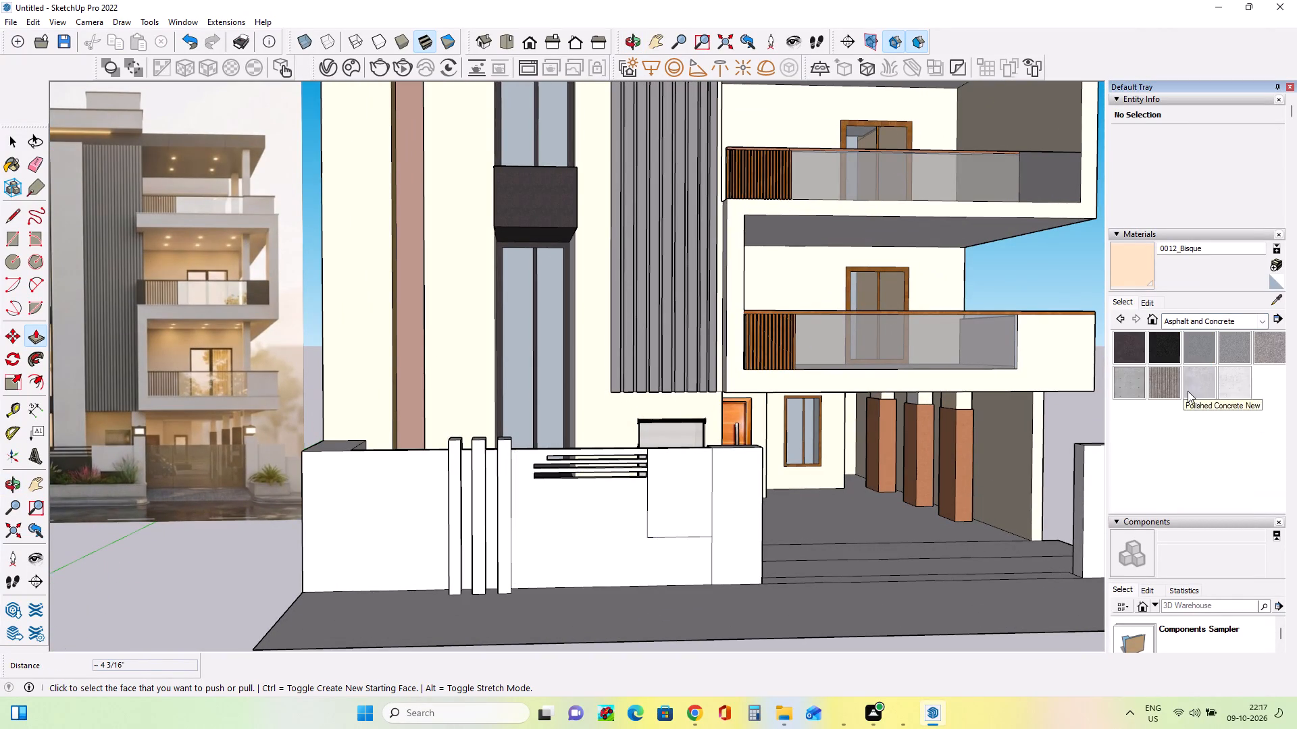
{"action": "left_click", "coordinate": [1139, 348]}
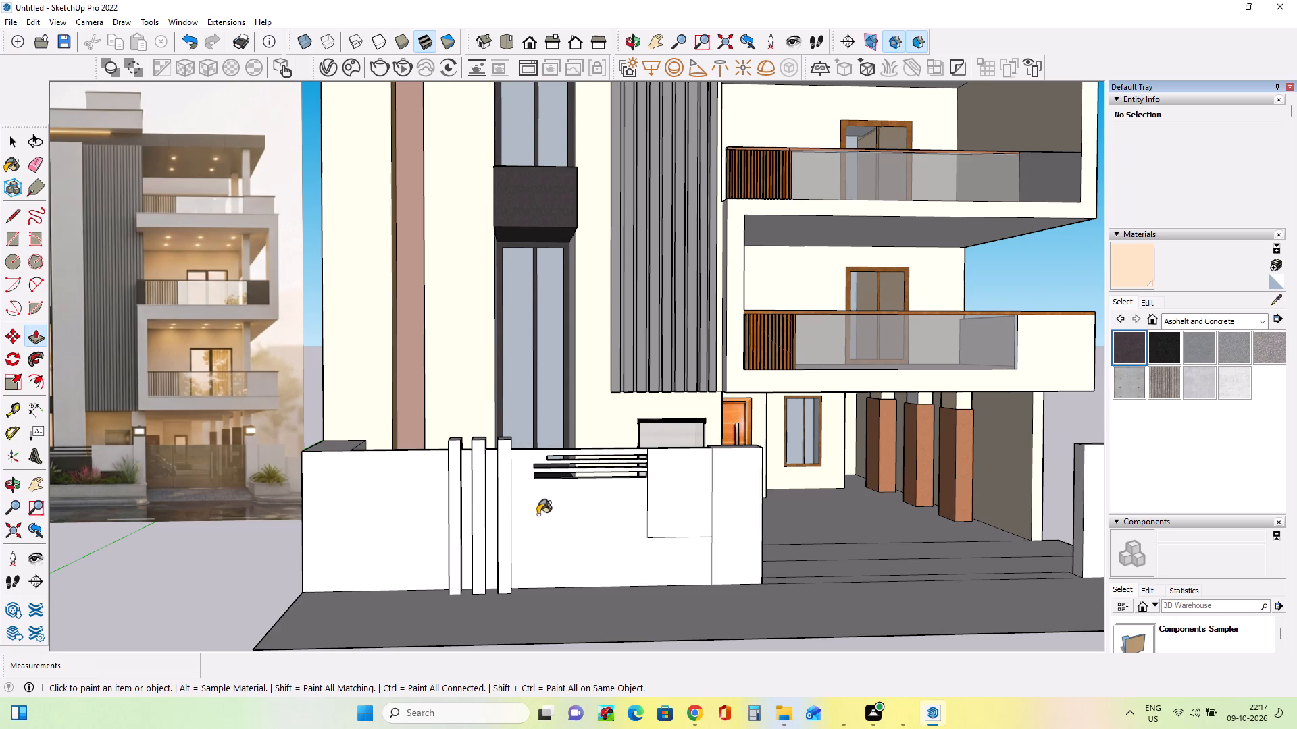
{"action": "left_click", "coordinate": [538, 514]}
{"action": "left_click", "coordinate": [400, 529]}
Raise the top of the white gate pillar at the boundary wall's end by about 8 1/8".
{"action": "middle_click_drag", "start_coordinate": [511, 566], "coordinate": [517, 605]}
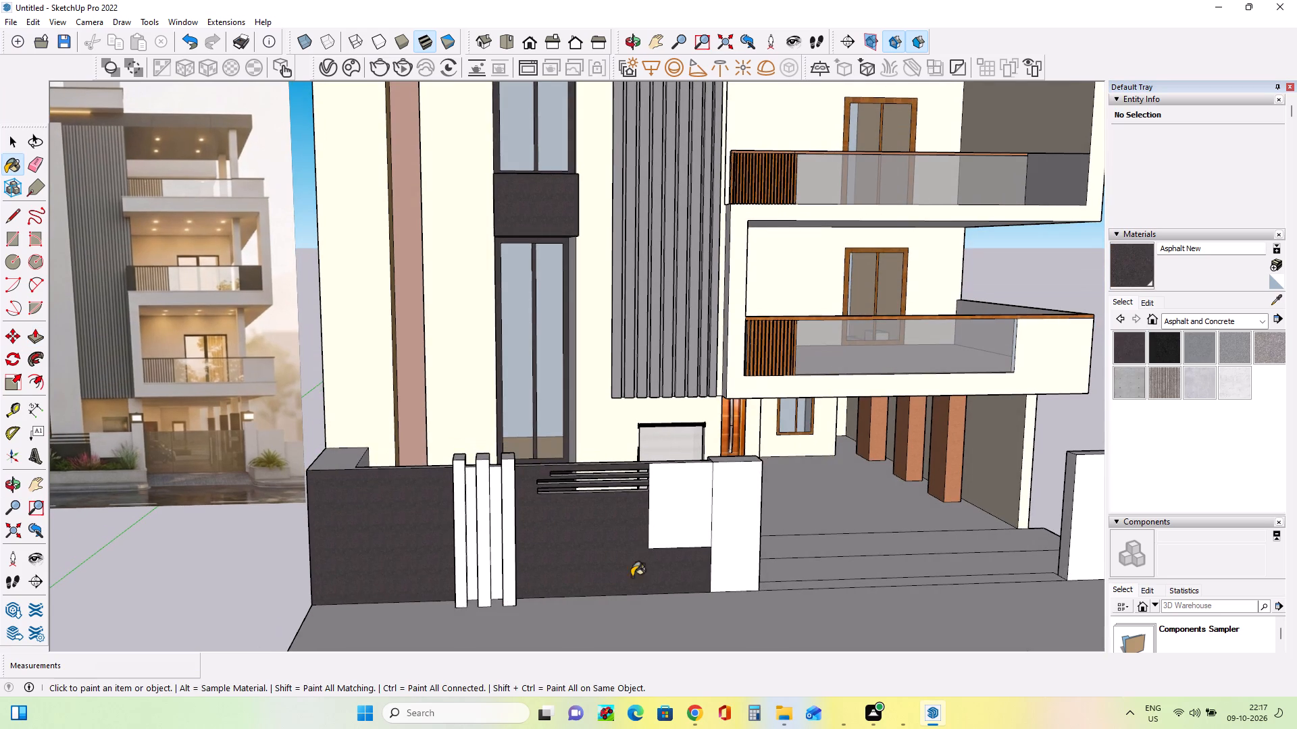
{"action": "middle_click_drag", "start_coordinate": [734, 575], "coordinate": [737, 607]}
{"action": "scroll", "coordinate": [734, 591], "scroll_direction": "down", "scroll_amount": 3}
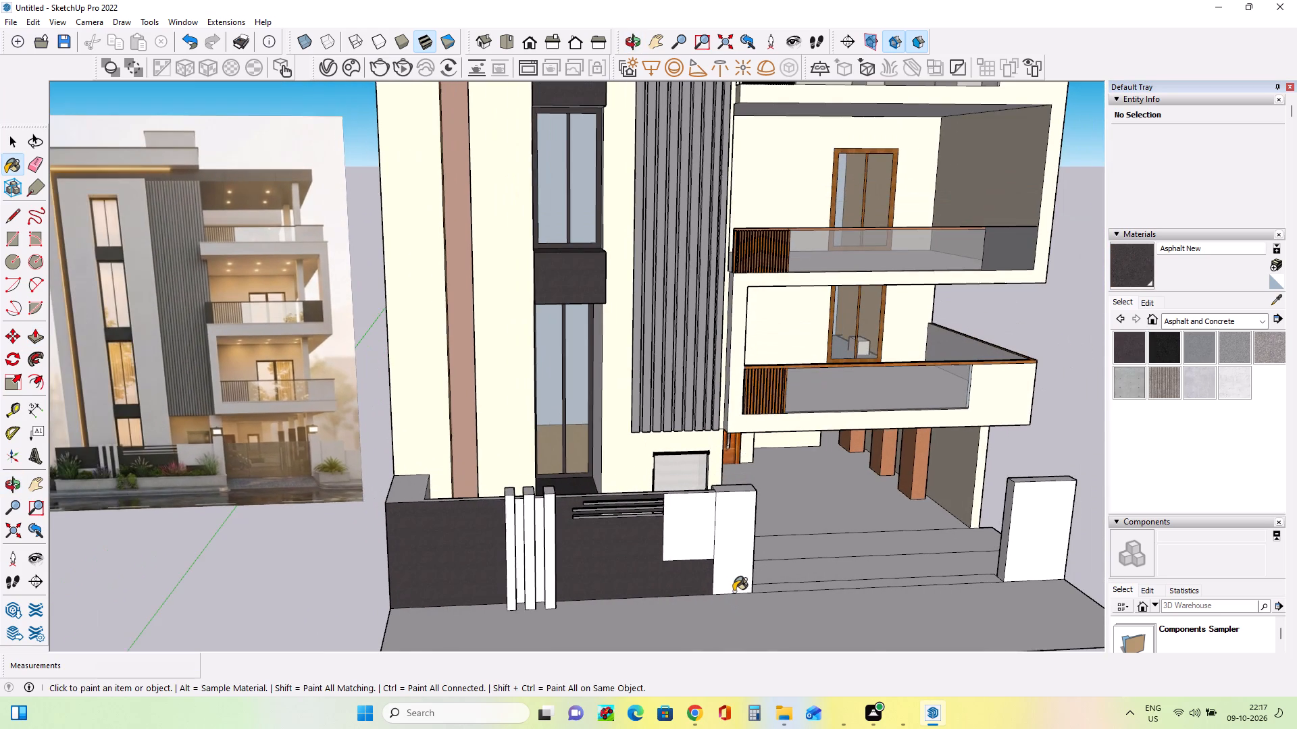
{"action": "middle_click_drag", "start_coordinate": [731, 601], "coordinate": [729, 608]}
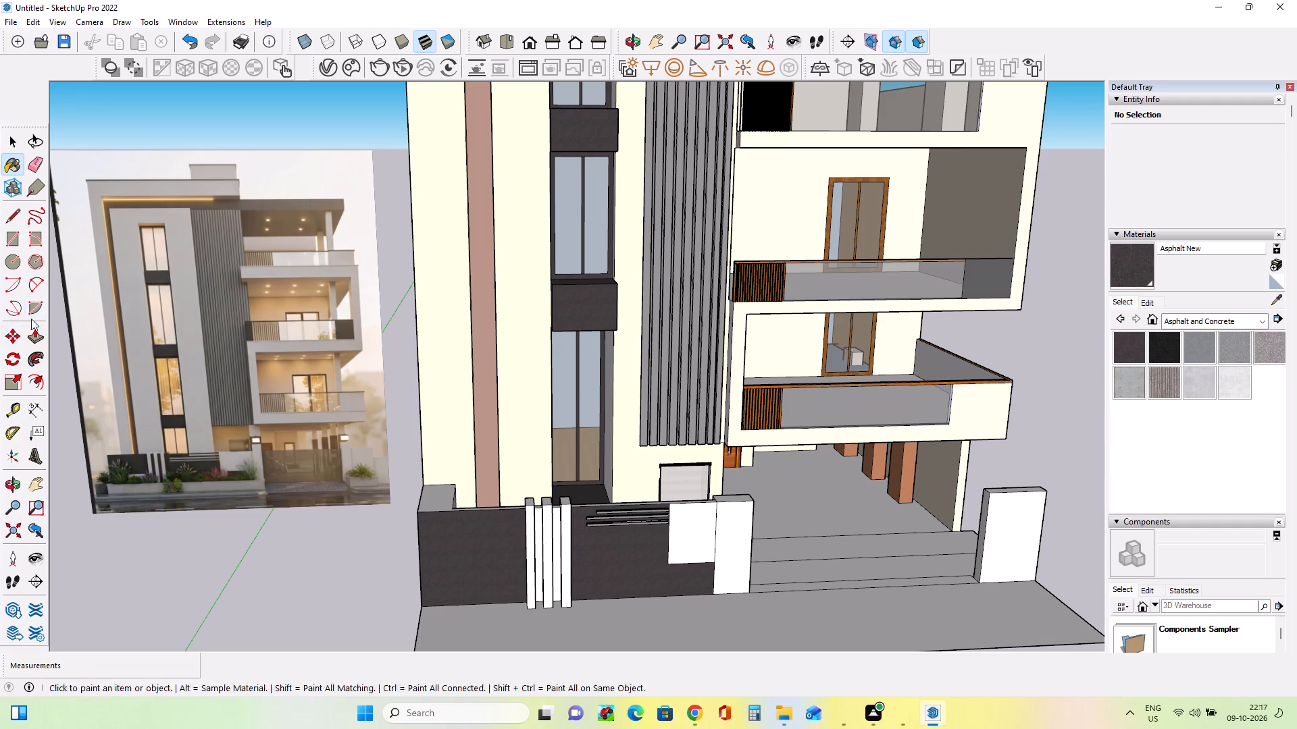
{"action": "left_click", "coordinate": [39, 337]}
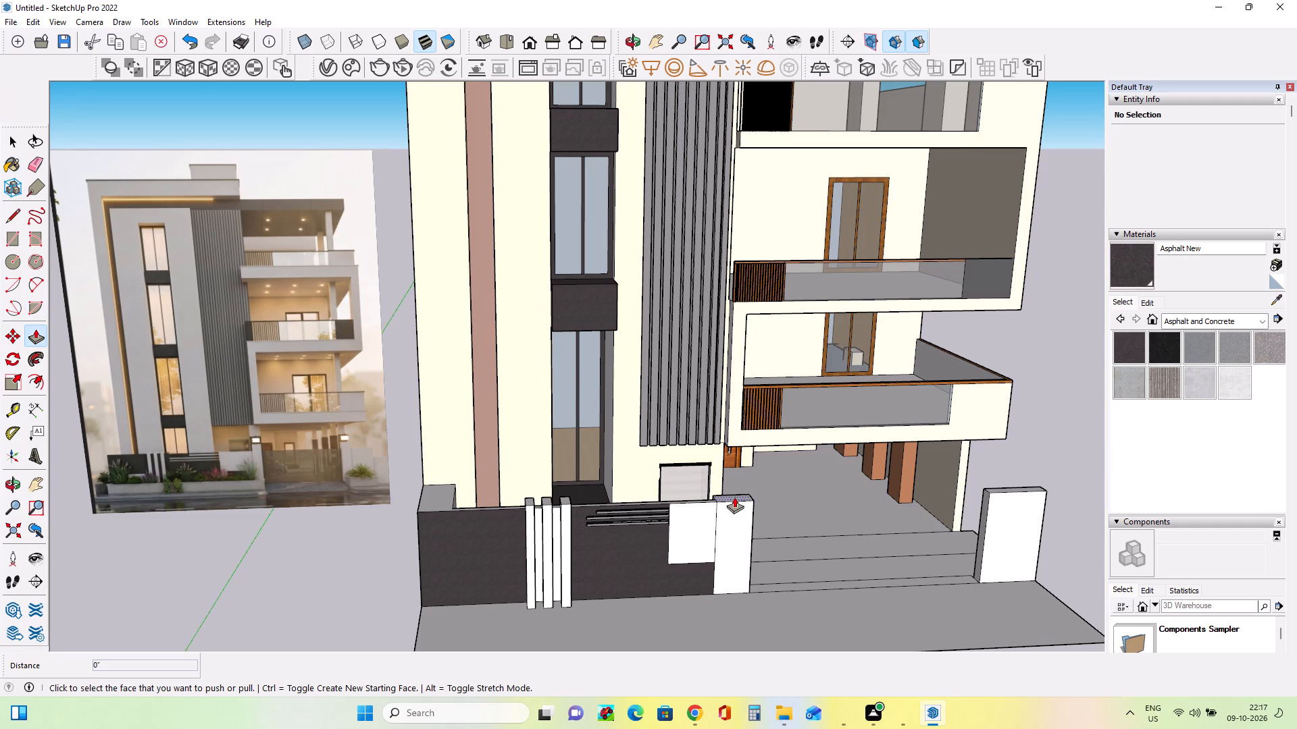
{"action": "left_click", "coordinate": [734, 497]}
{"action": "left_click", "coordinate": [735, 486]}
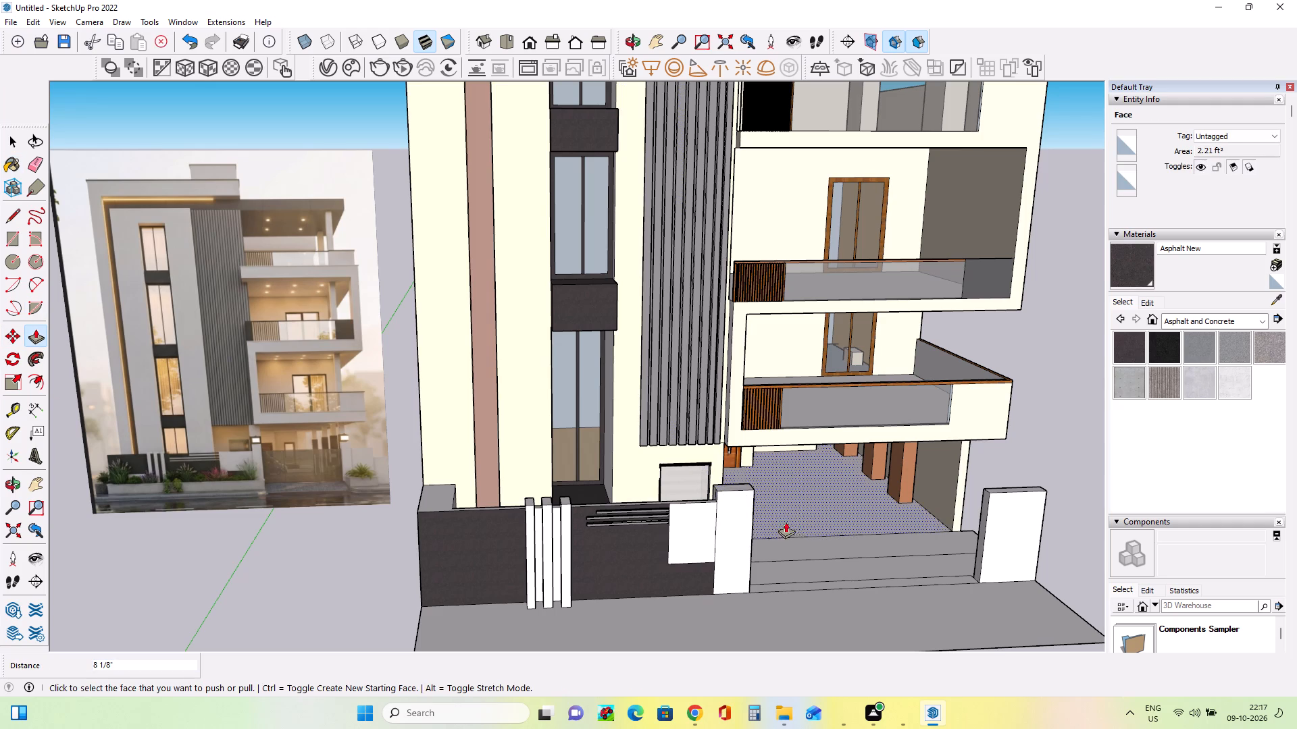
Raise the same gate pillar's top by a further 2' 4 1/2" or so, up to the lowest balcony's underside.
{"action": "middle_click_drag", "start_coordinate": [800, 529], "coordinate": [765, 547]}
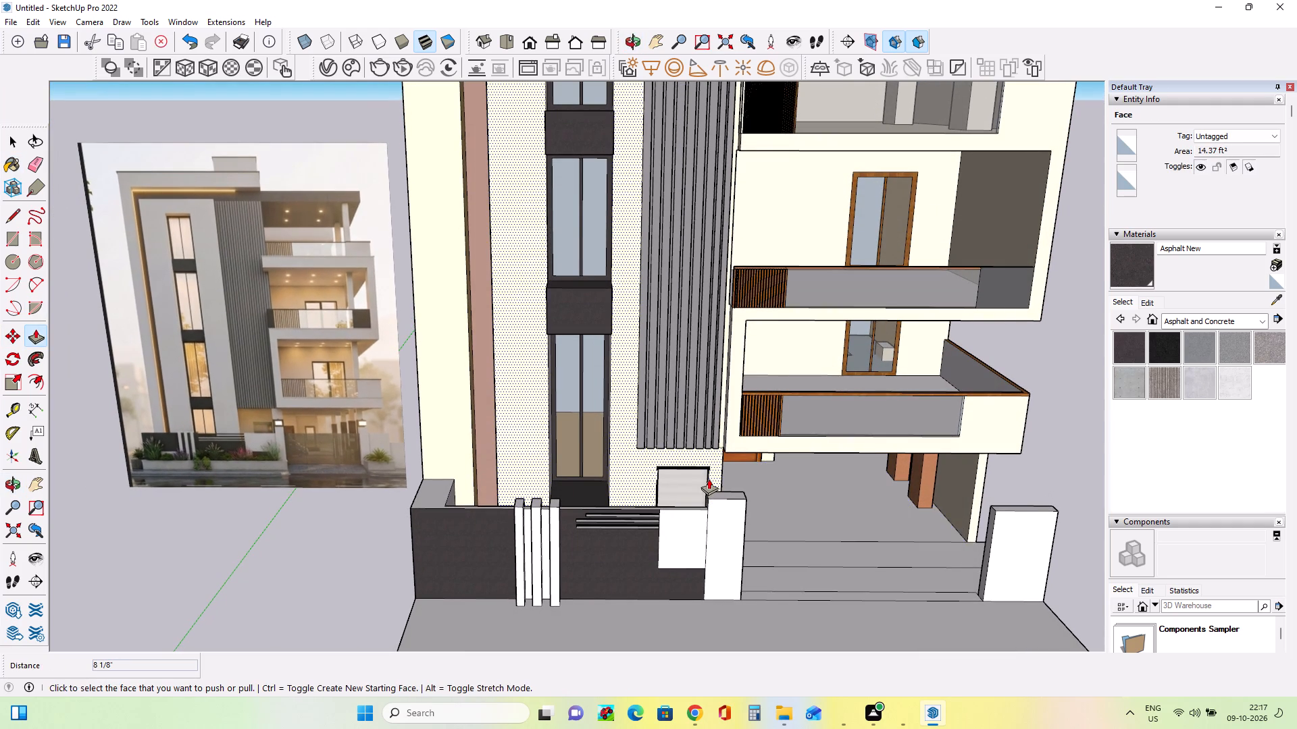
{"action": "scroll", "coordinate": [723, 486], "scroll_direction": "up", "scroll_amount": 1}
{"action": "middle_click_drag", "start_coordinate": [752, 508], "coordinate": [755, 492]}
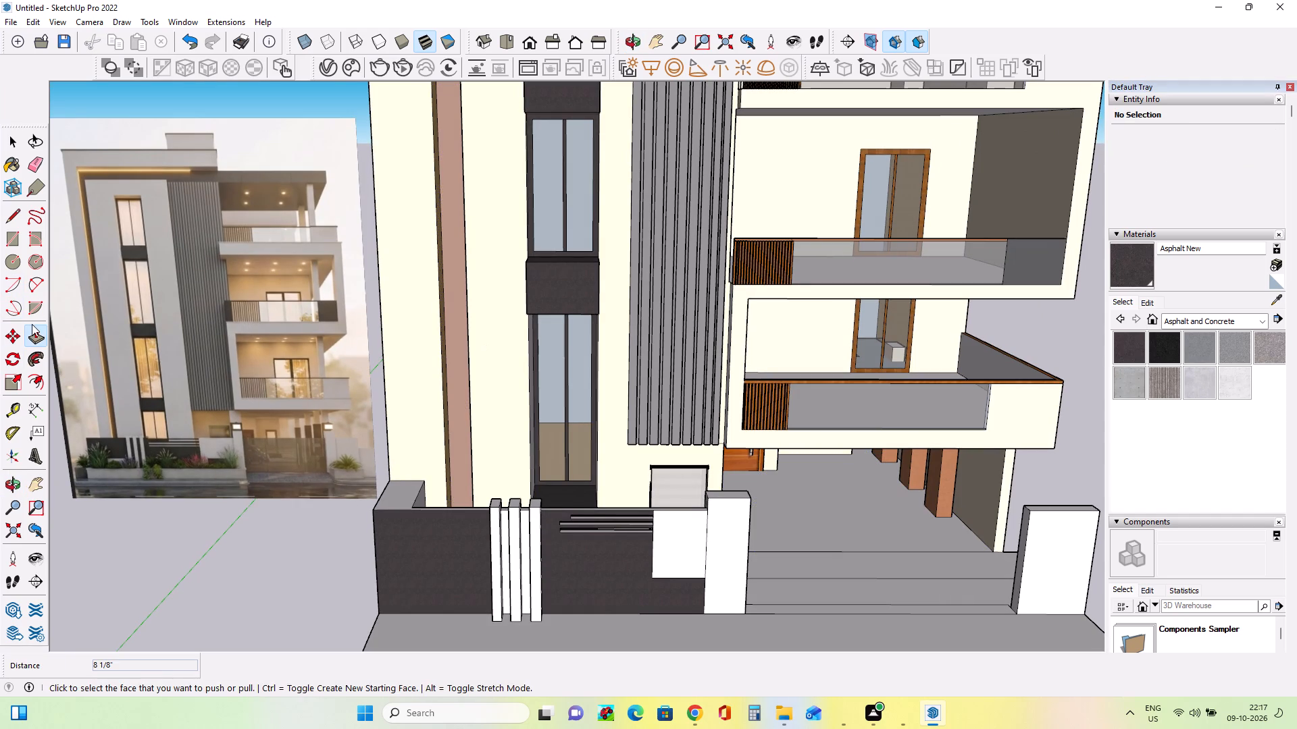
{"action": "left_click", "coordinate": [34, 335]}
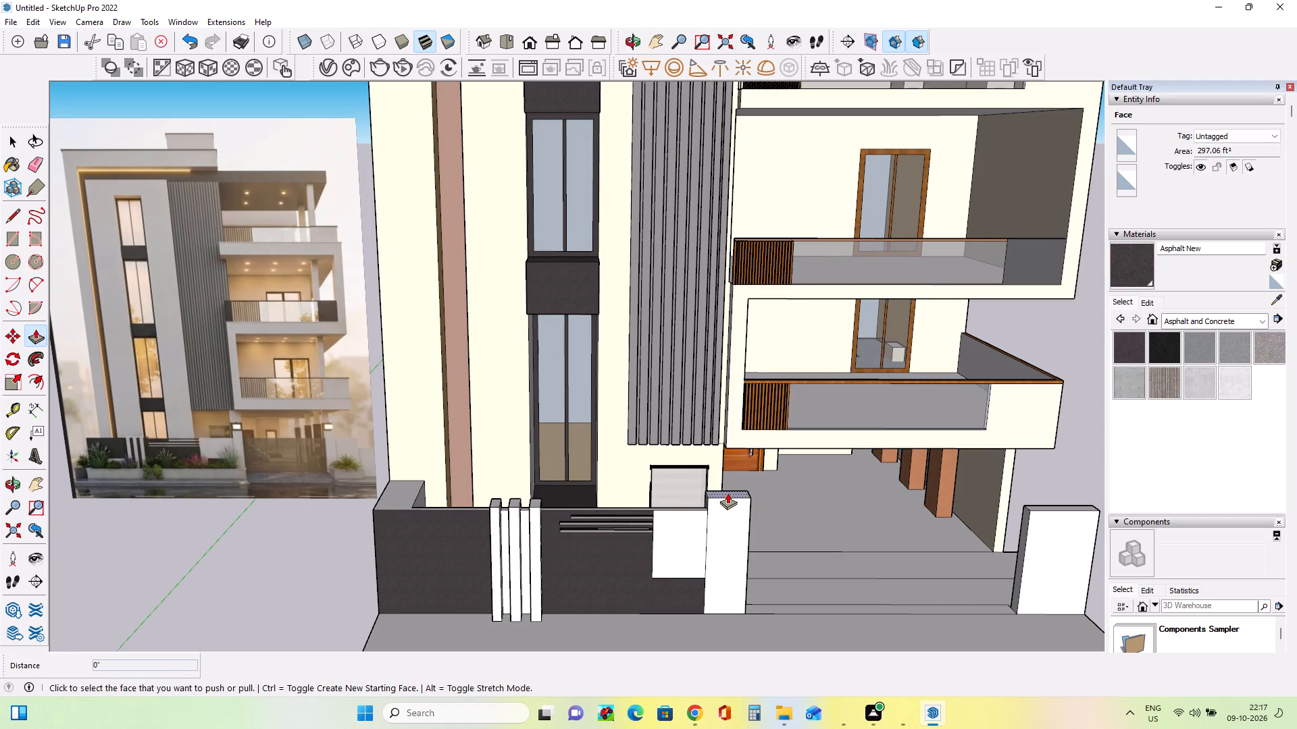
{"action": "left_click", "coordinate": [728, 492]}
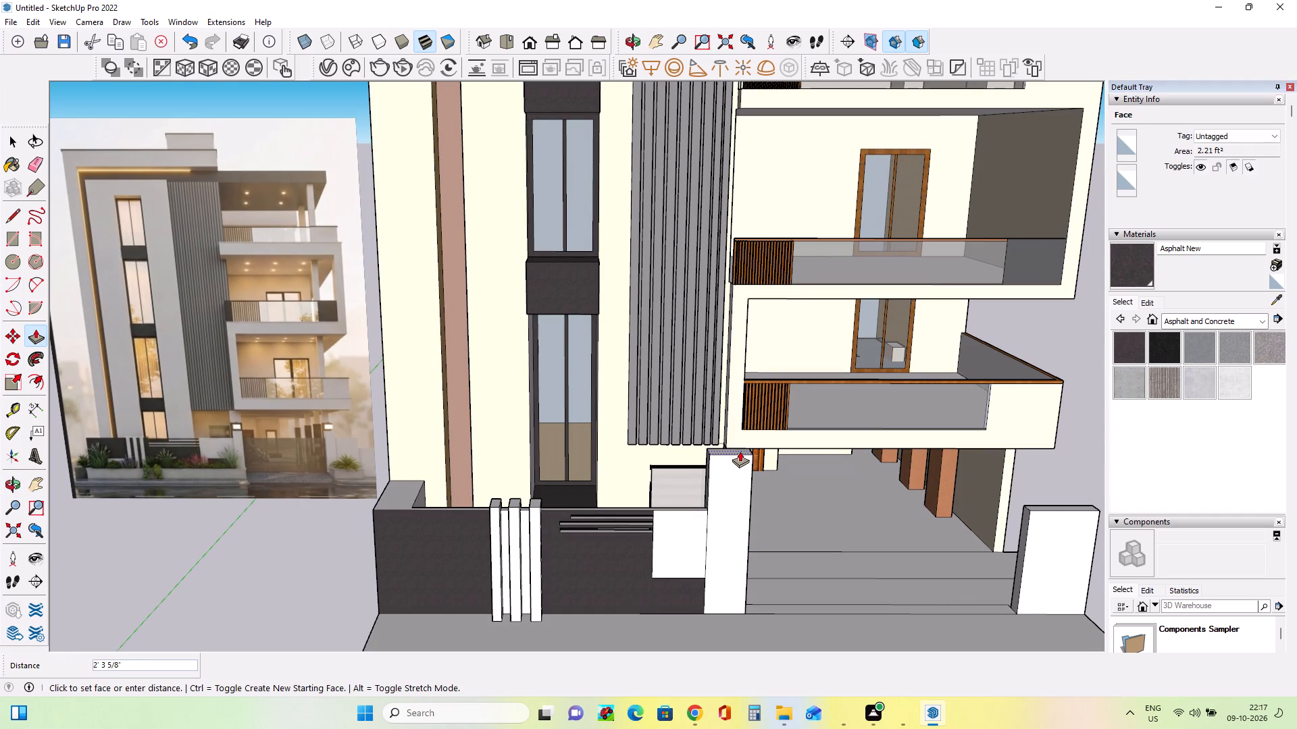
{"action": "left_click", "coordinate": [740, 450]}
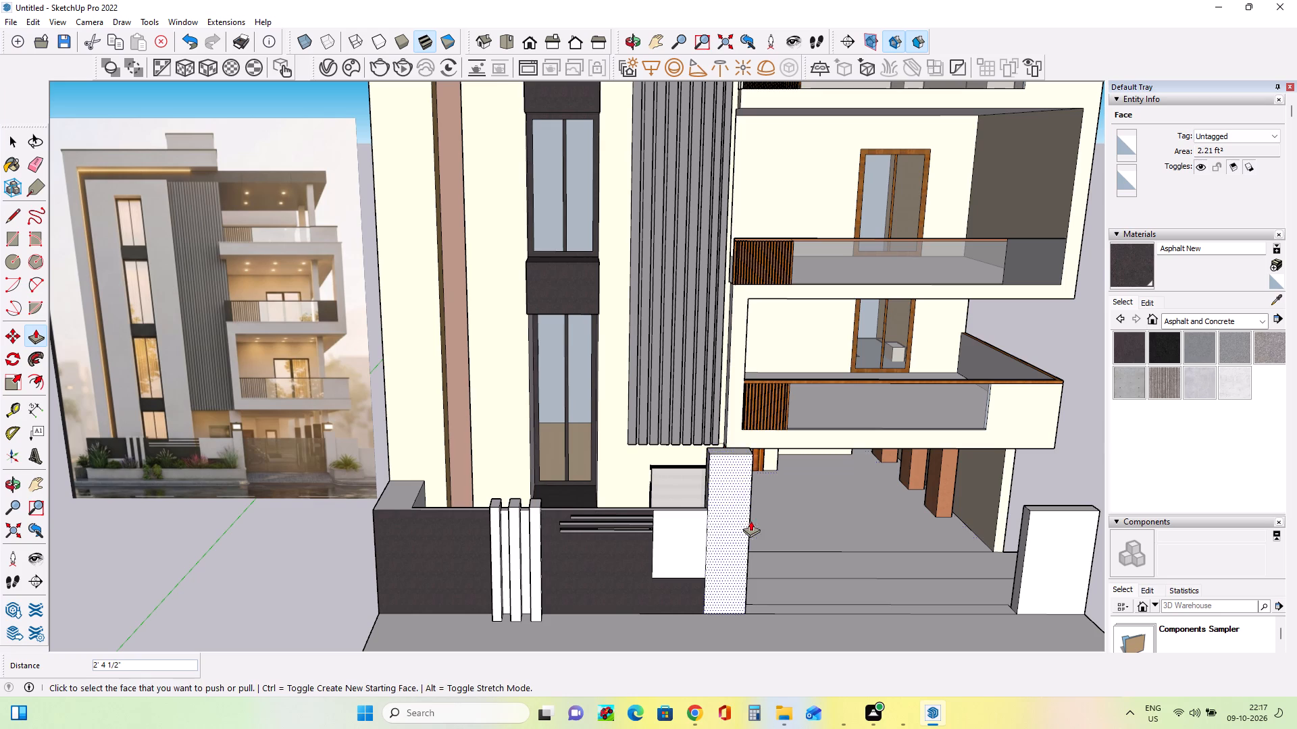
Draw a full-width rectangle across the upper front face of the raised gate pillar.
{"action": "middle_click_drag", "start_coordinate": [751, 520], "coordinate": [760, 440]}
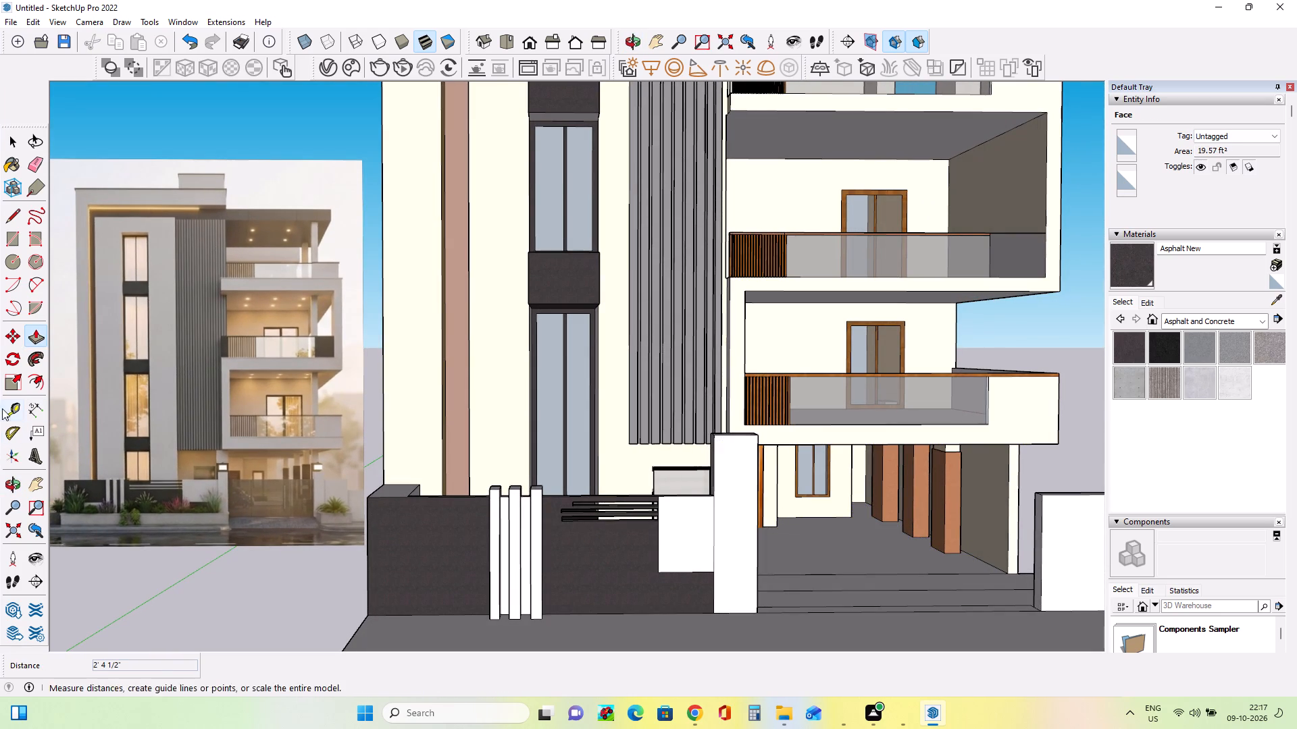
{"action": "left_click", "coordinate": [12, 236]}
{"action": "left_click", "coordinate": [717, 466]}
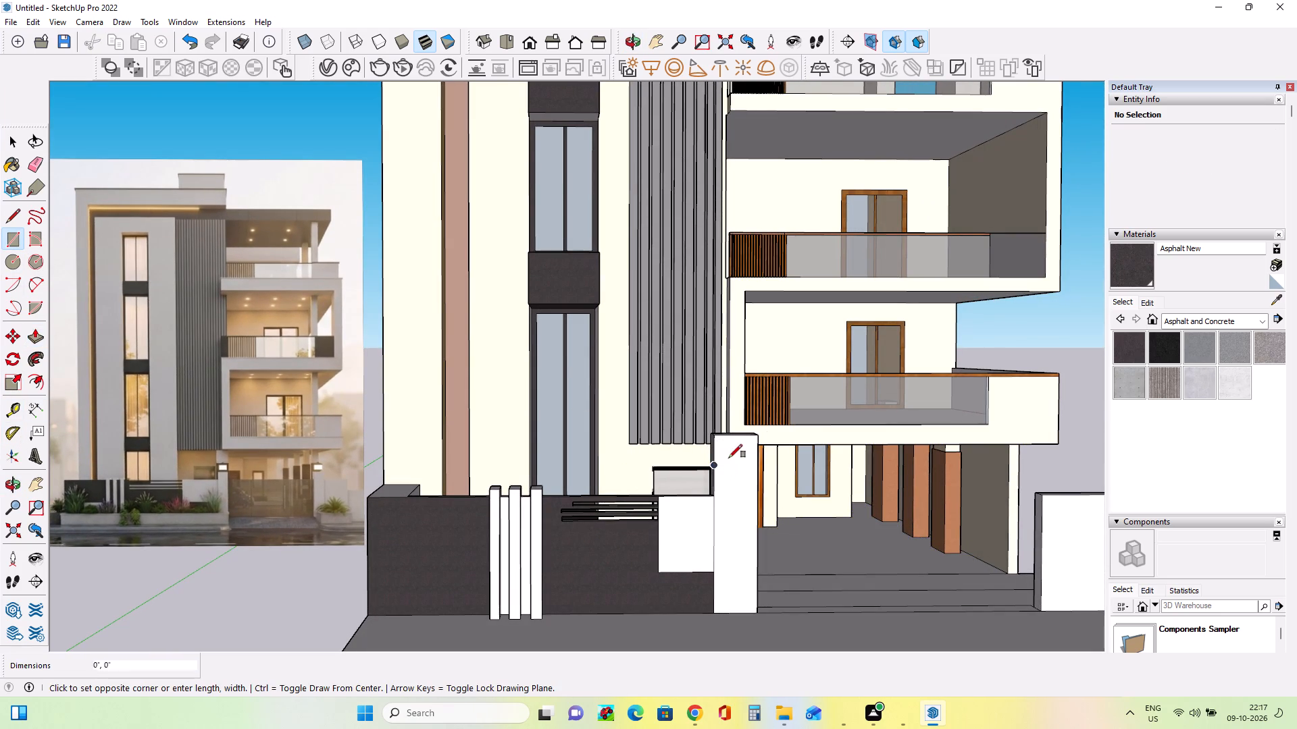
{"action": "left_click", "coordinate": [757, 439]}
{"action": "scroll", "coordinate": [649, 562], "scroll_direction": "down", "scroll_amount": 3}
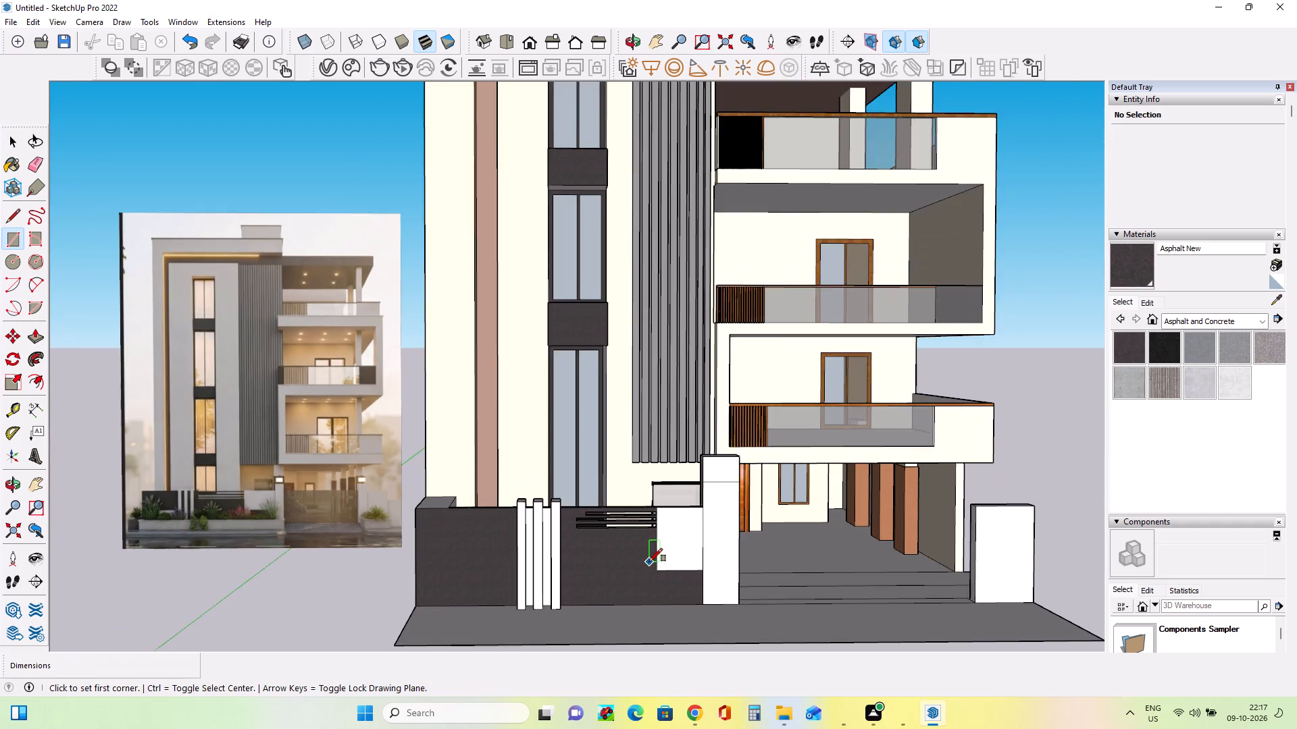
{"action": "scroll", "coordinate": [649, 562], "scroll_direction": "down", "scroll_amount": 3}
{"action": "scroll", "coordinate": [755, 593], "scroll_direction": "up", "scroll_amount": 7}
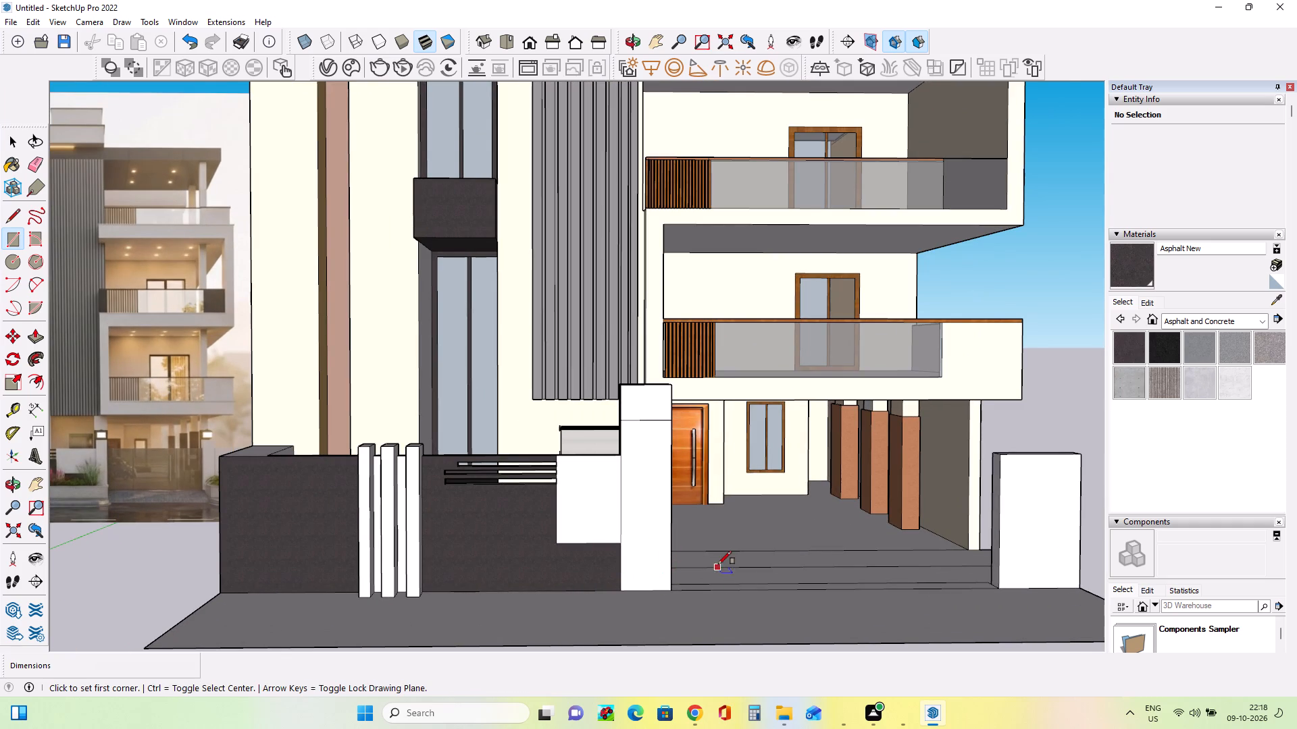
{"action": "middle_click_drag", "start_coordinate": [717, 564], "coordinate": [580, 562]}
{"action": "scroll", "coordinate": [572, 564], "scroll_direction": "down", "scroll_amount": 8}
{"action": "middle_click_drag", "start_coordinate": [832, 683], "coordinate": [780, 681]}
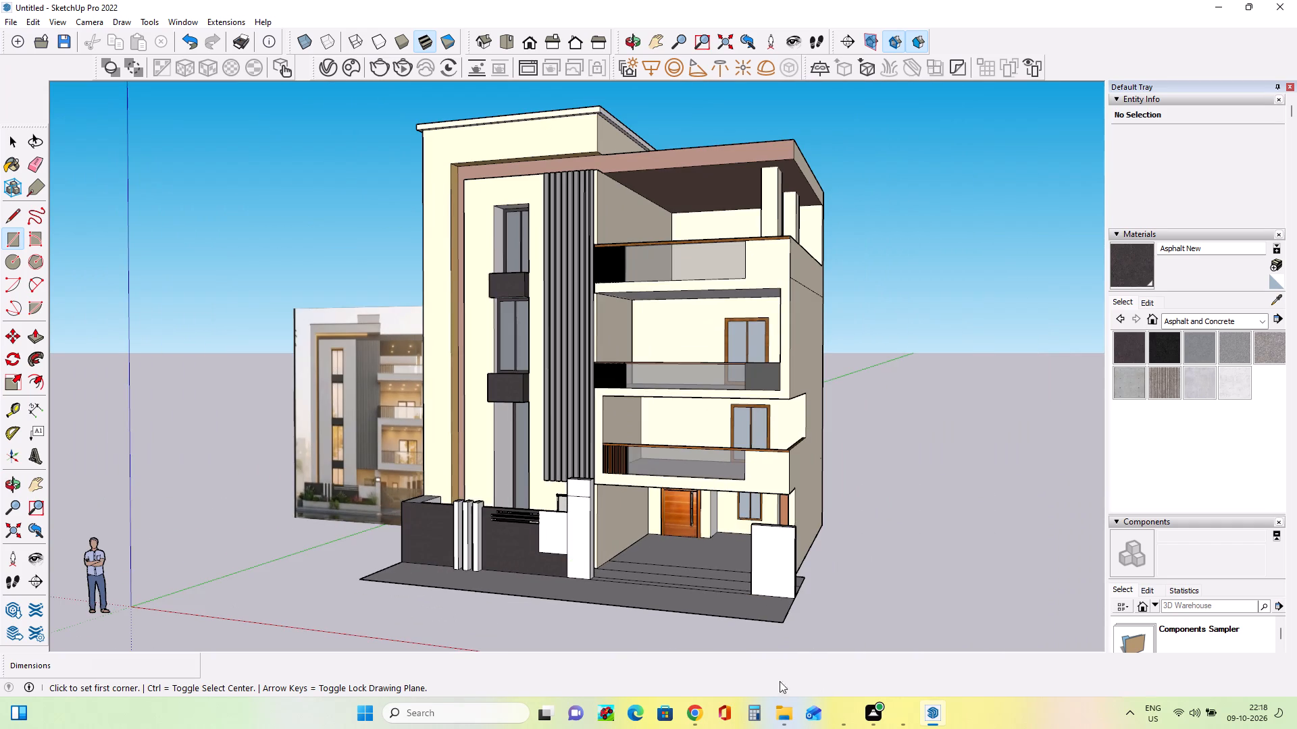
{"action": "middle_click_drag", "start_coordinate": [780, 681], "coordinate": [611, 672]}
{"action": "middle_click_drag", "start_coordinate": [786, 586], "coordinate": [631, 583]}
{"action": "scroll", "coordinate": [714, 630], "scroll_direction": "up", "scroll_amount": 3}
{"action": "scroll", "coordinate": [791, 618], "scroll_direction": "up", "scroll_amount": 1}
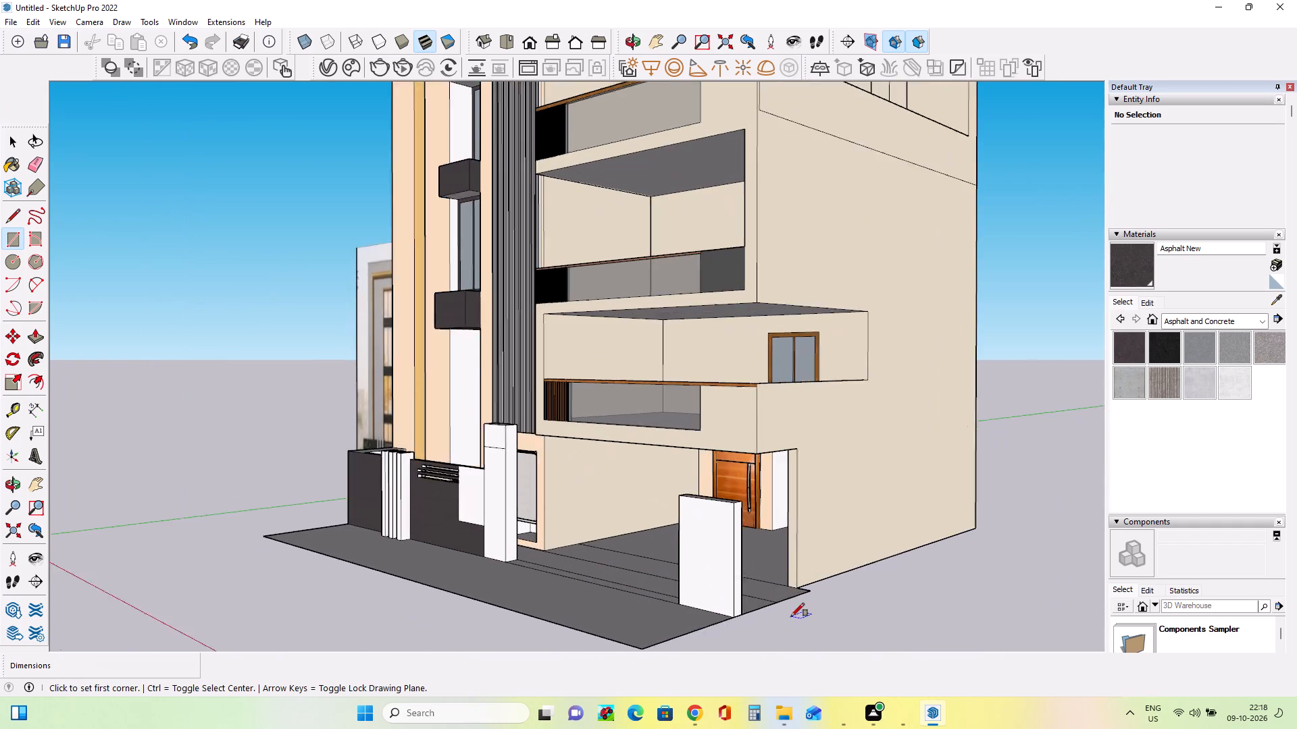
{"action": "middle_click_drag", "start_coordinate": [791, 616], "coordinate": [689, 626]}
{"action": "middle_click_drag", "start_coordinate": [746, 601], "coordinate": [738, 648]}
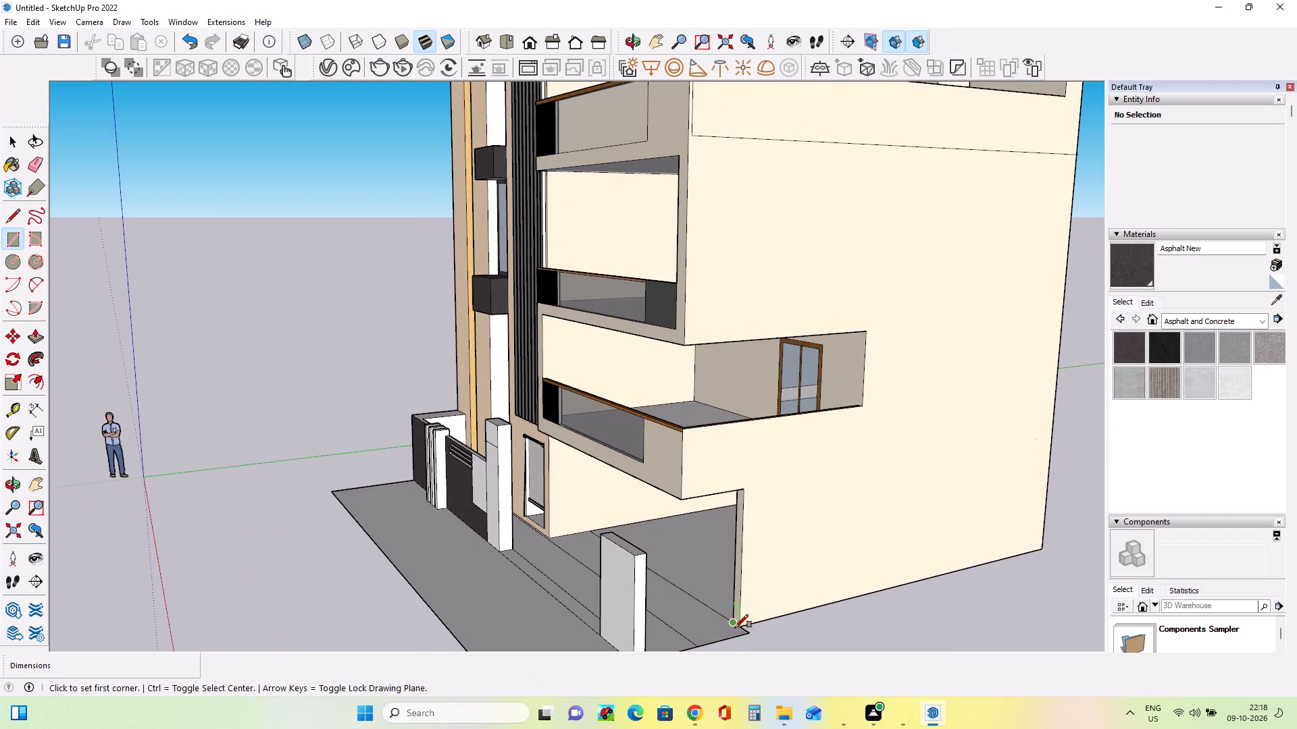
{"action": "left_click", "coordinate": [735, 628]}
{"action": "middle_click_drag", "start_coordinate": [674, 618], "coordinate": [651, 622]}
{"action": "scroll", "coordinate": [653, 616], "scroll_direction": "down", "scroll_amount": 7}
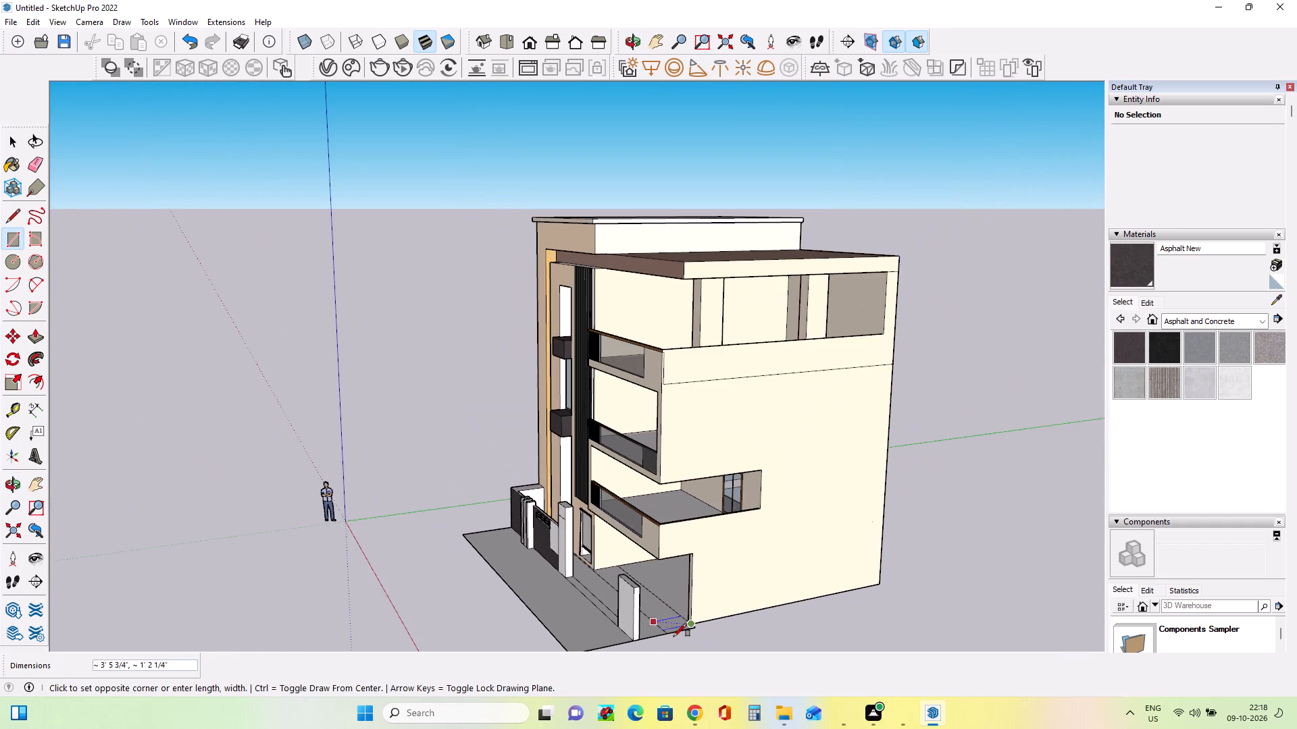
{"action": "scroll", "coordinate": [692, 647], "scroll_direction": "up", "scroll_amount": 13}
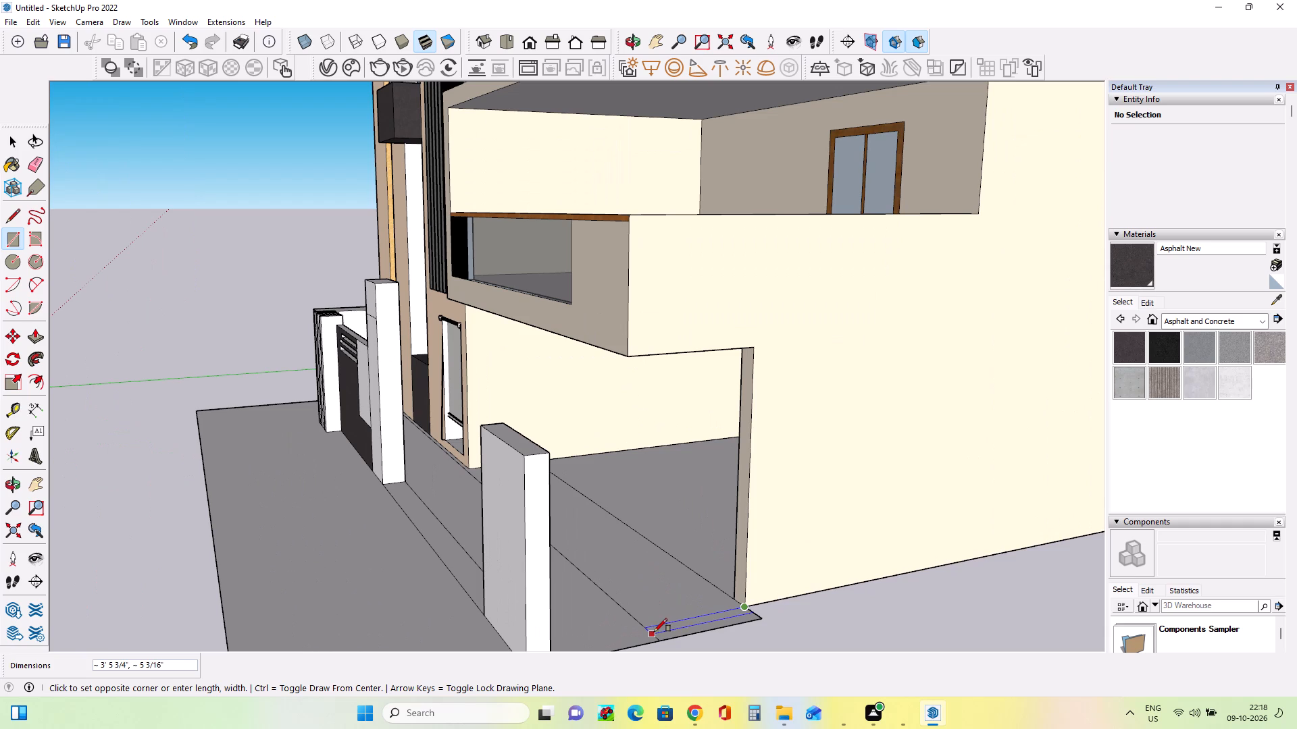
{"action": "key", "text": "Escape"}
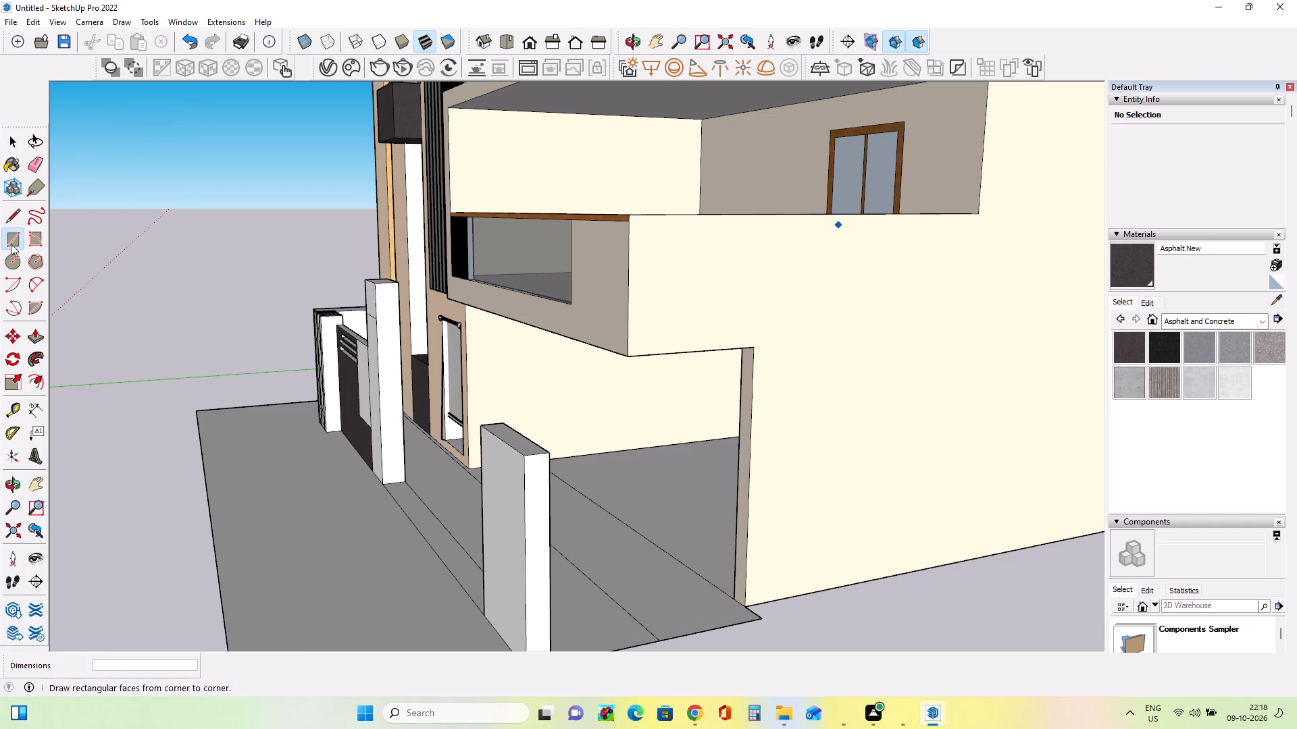
Draw a floor line about 6' 9 7/8" long from the side wall's base corner to the freestanding gate pillar's base.
{"action": "left_click", "coordinate": [14, 214]}
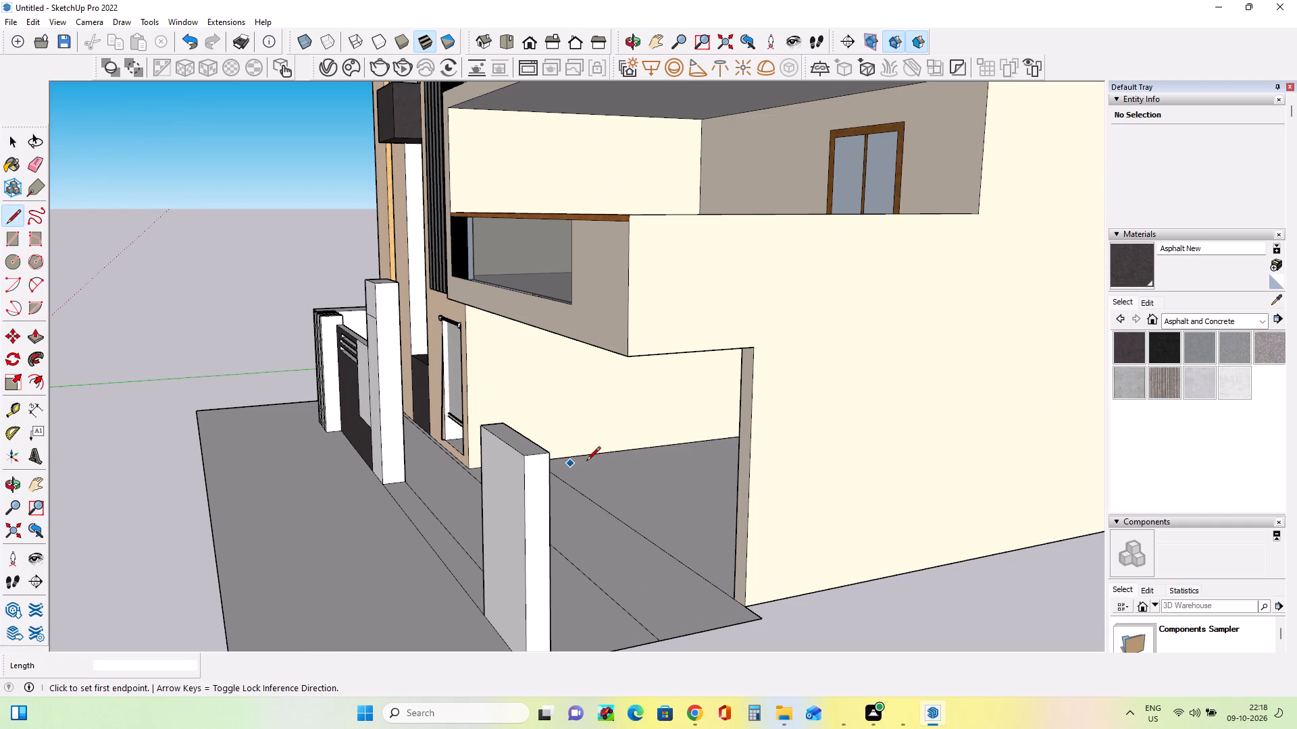
{"action": "left_click", "coordinate": [740, 607]}
{"action": "middle_click_drag", "start_coordinate": [572, 637], "coordinate": [563, 634]}
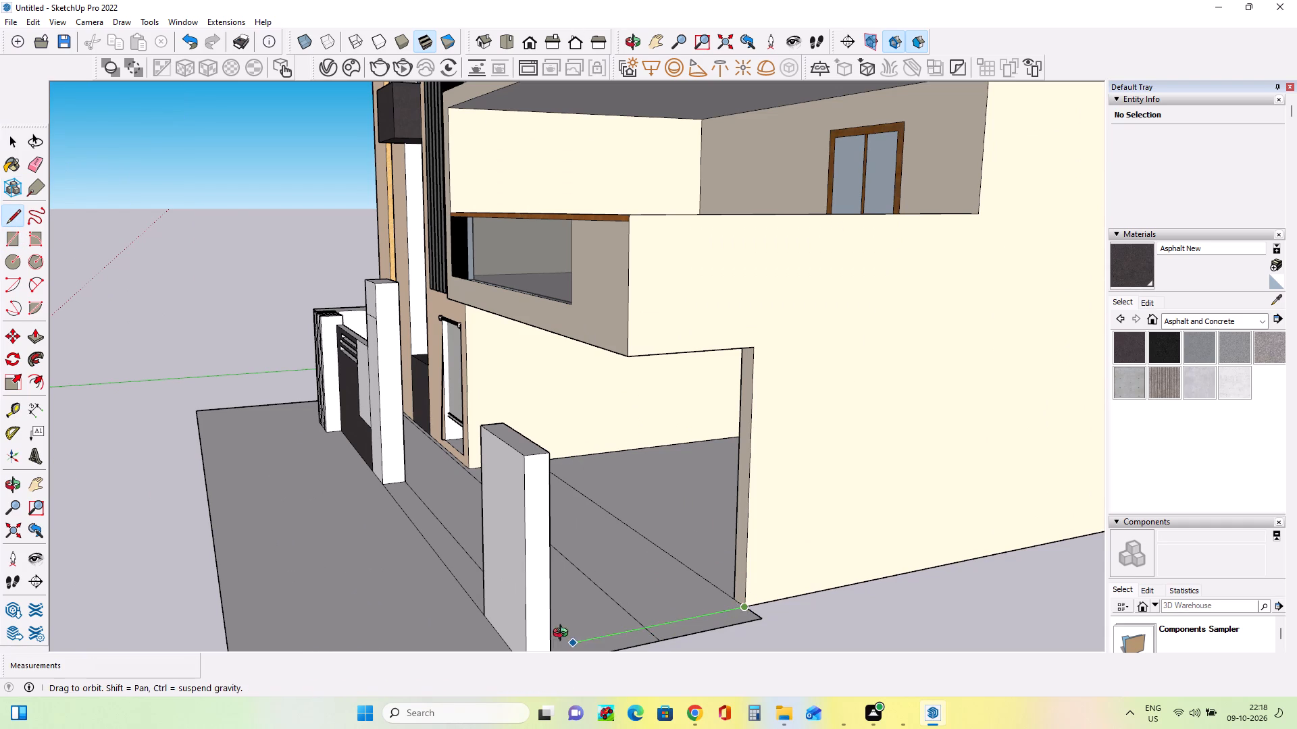
{"action": "middle_click_drag", "start_coordinate": [563, 634], "coordinate": [314, 612]}
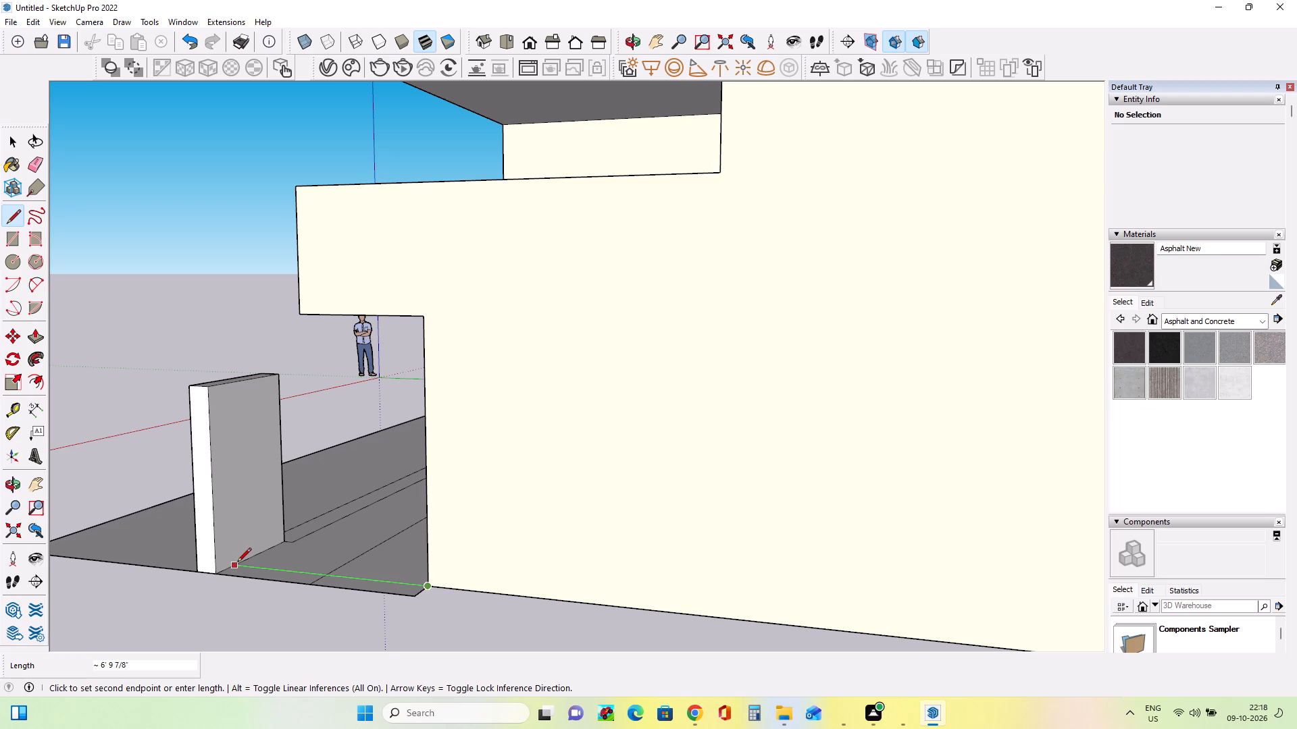
{"action": "left_click", "coordinate": [236, 563]}
Erase both segments of the porch floor line that crosses the new line between the side wall and gate pillar.
{"action": "middle_click_drag", "start_coordinate": [290, 614], "coordinate": [314, 657]}
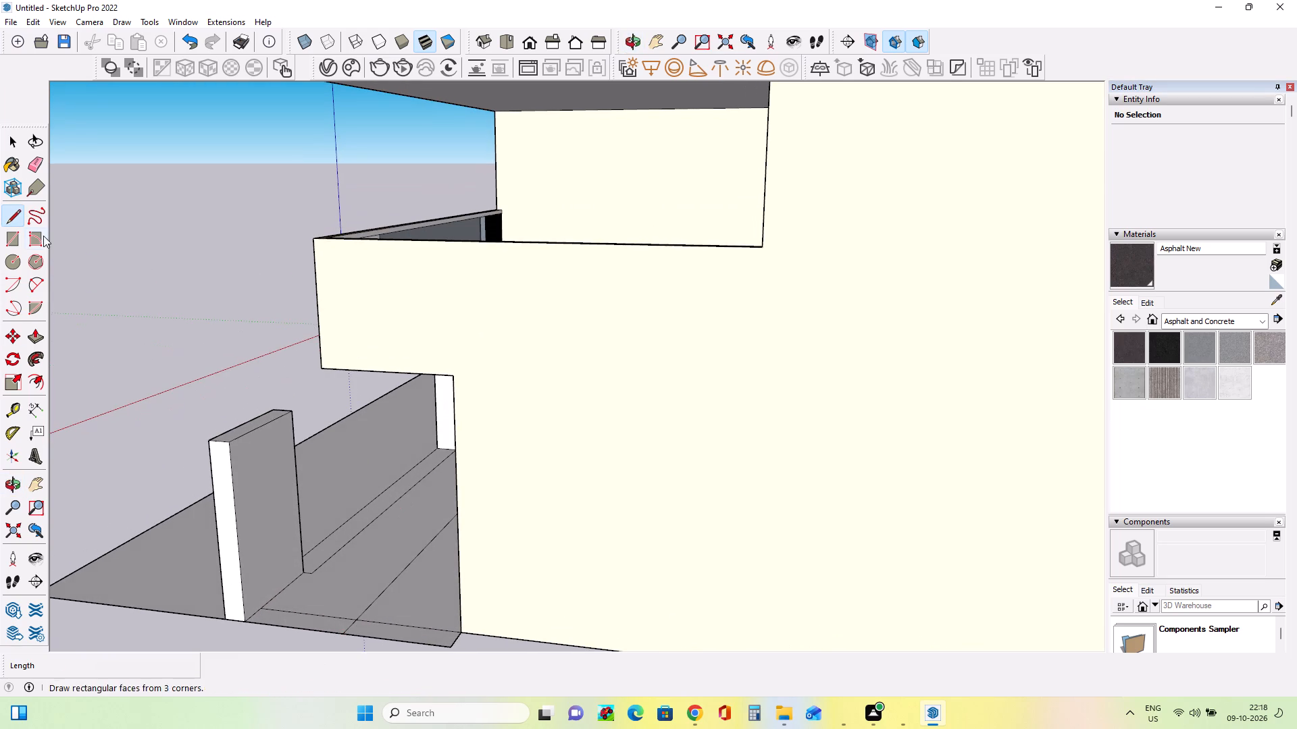
{"action": "left_click", "coordinate": [32, 178]}
{"action": "left_click", "coordinate": [44, 167]}
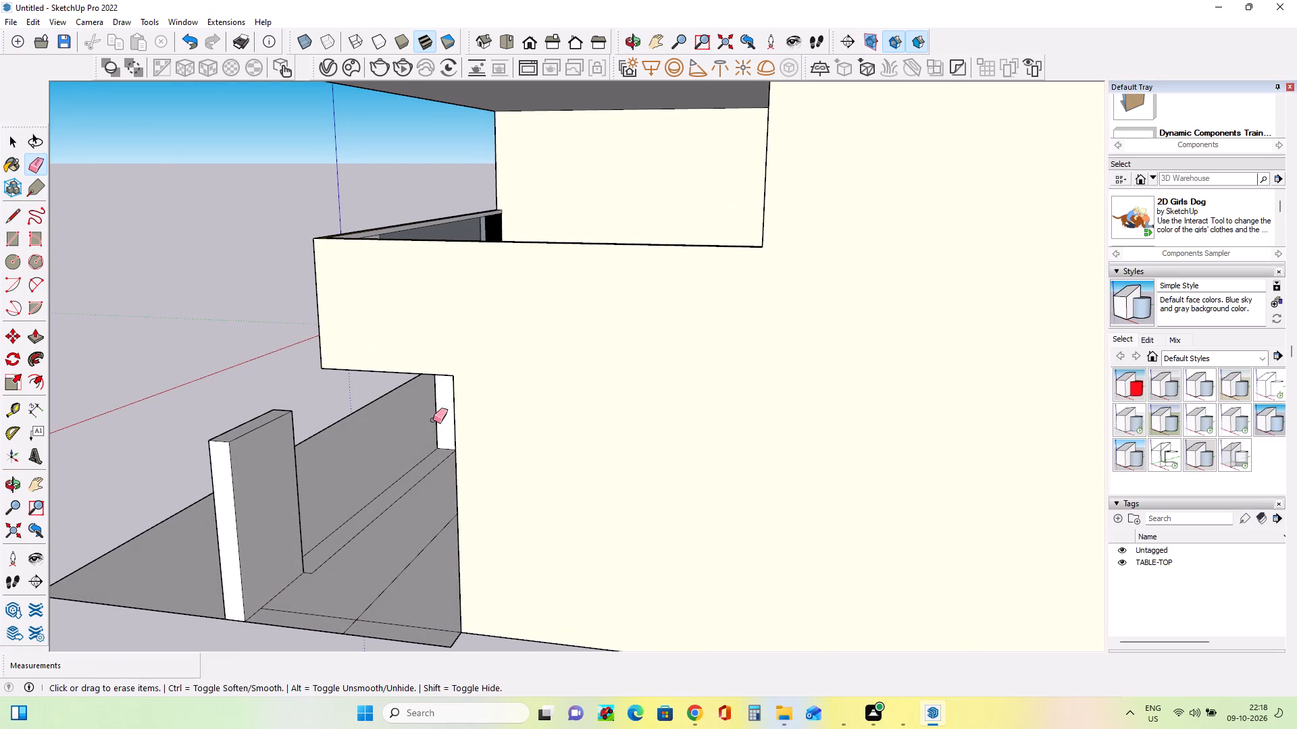
{"action": "left_click", "coordinate": [403, 570]}
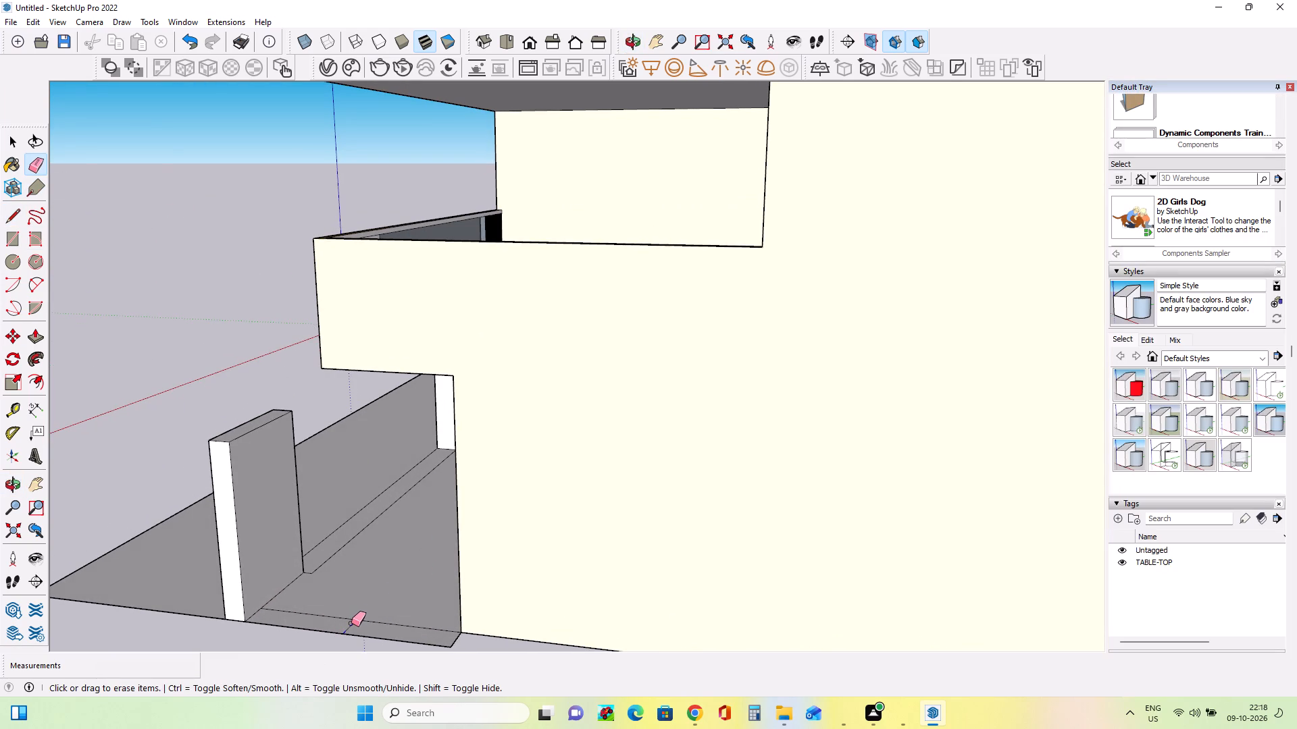
{"action": "left_click", "coordinate": [351, 623]}
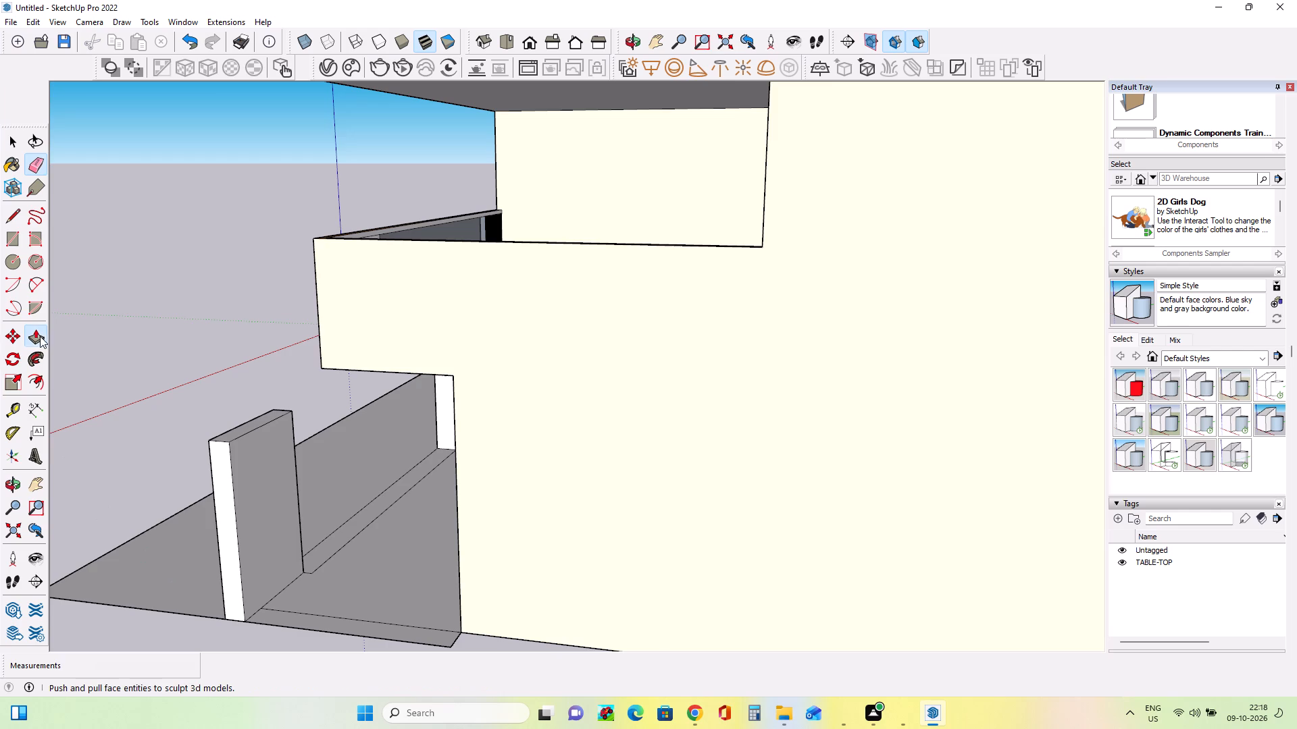
Push the freestanding gate pillar's outer end face inward about 10 7/8", narrowing the pillar toward the new floor line.
{"action": "left_click", "coordinate": [40, 336]}
{"action": "left_click", "coordinate": [232, 583]}
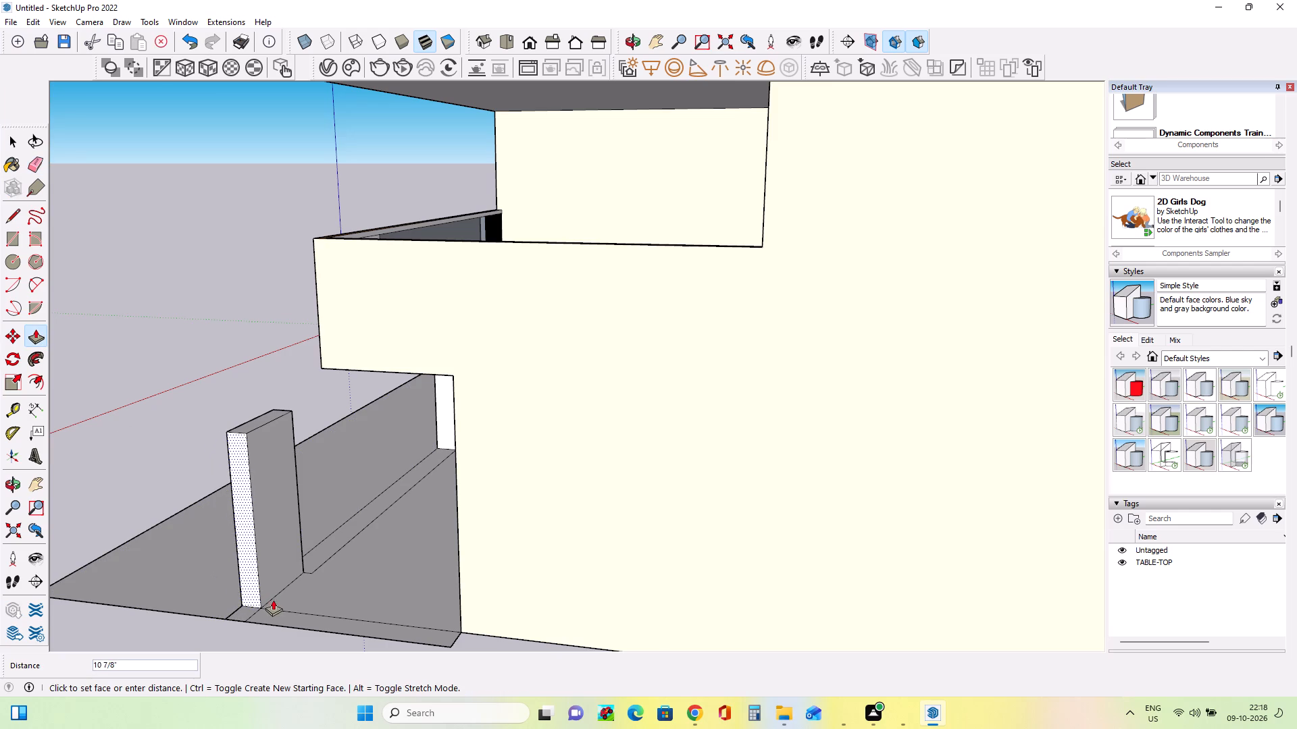
{"action": "left_click", "coordinate": [274, 601]}
{"action": "middle_click_drag", "start_coordinate": [485, 612], "coordinate": [553, 590]}
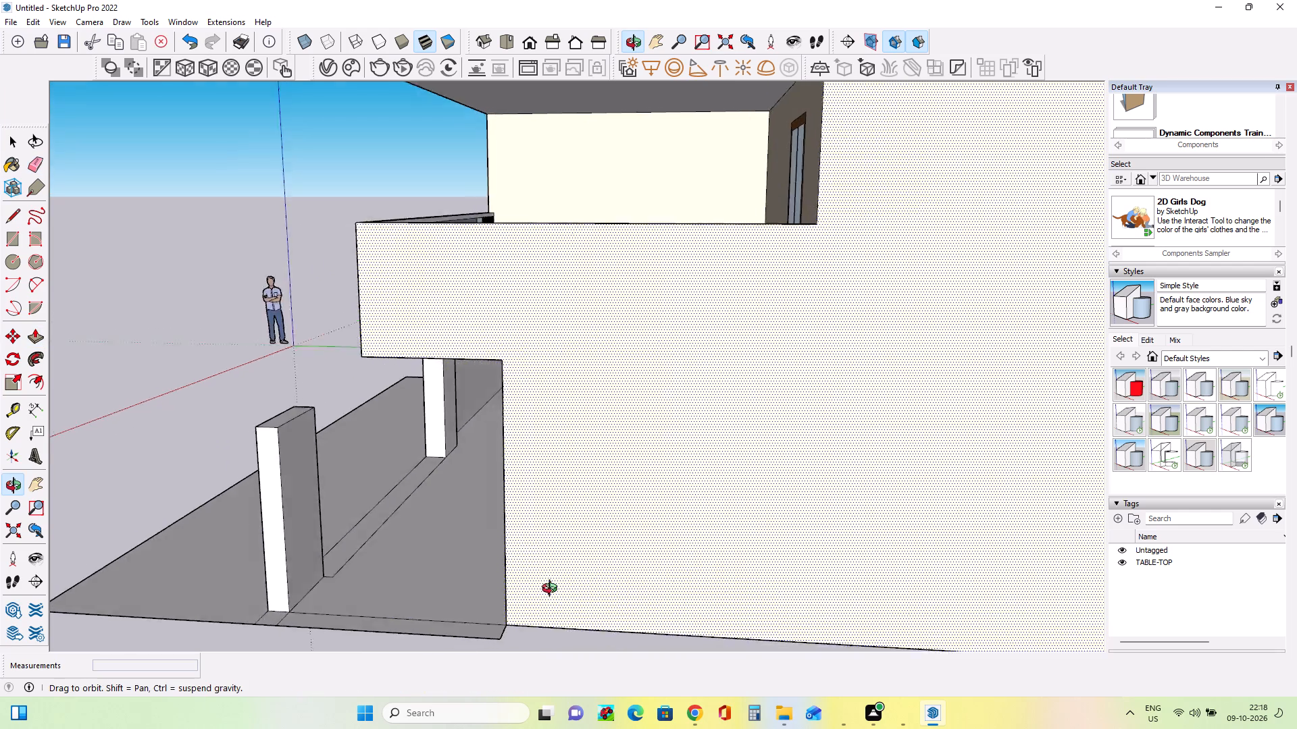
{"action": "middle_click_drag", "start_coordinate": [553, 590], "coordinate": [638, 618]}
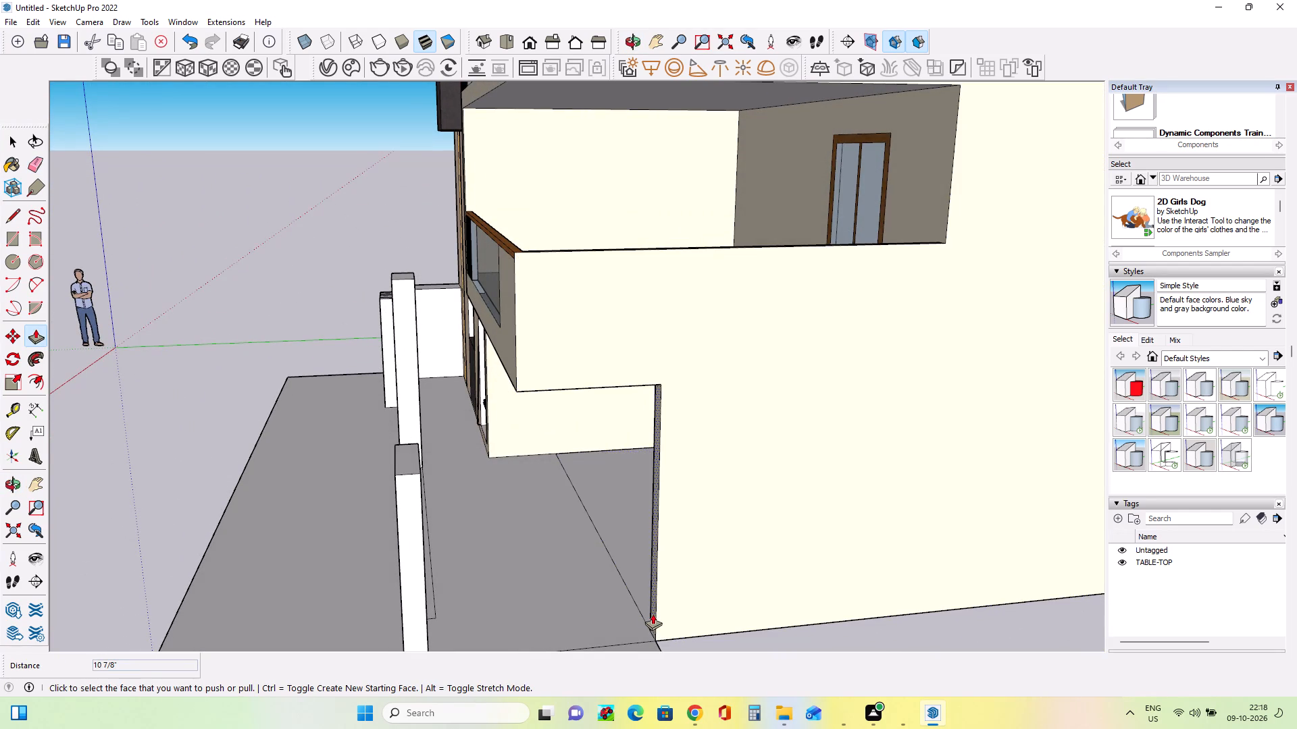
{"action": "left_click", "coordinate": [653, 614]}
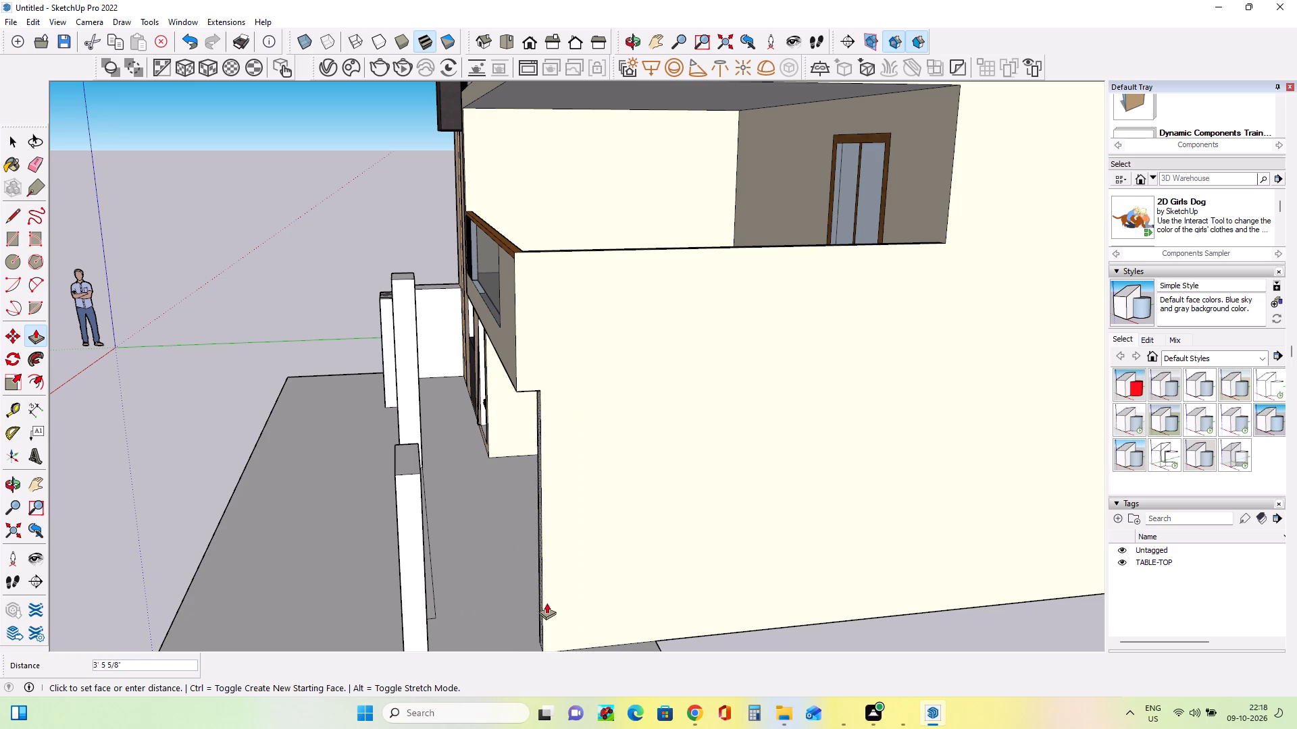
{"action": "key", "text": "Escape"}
Draw a narrow full-height rectangle about 5' 10 9/16" tall along the outer edge of the freestanding gate pillar's face toward the side wall.
{"action": "middle_click_drag", "start_coordinate": [601, 541], "coordinate": [426, 509]}
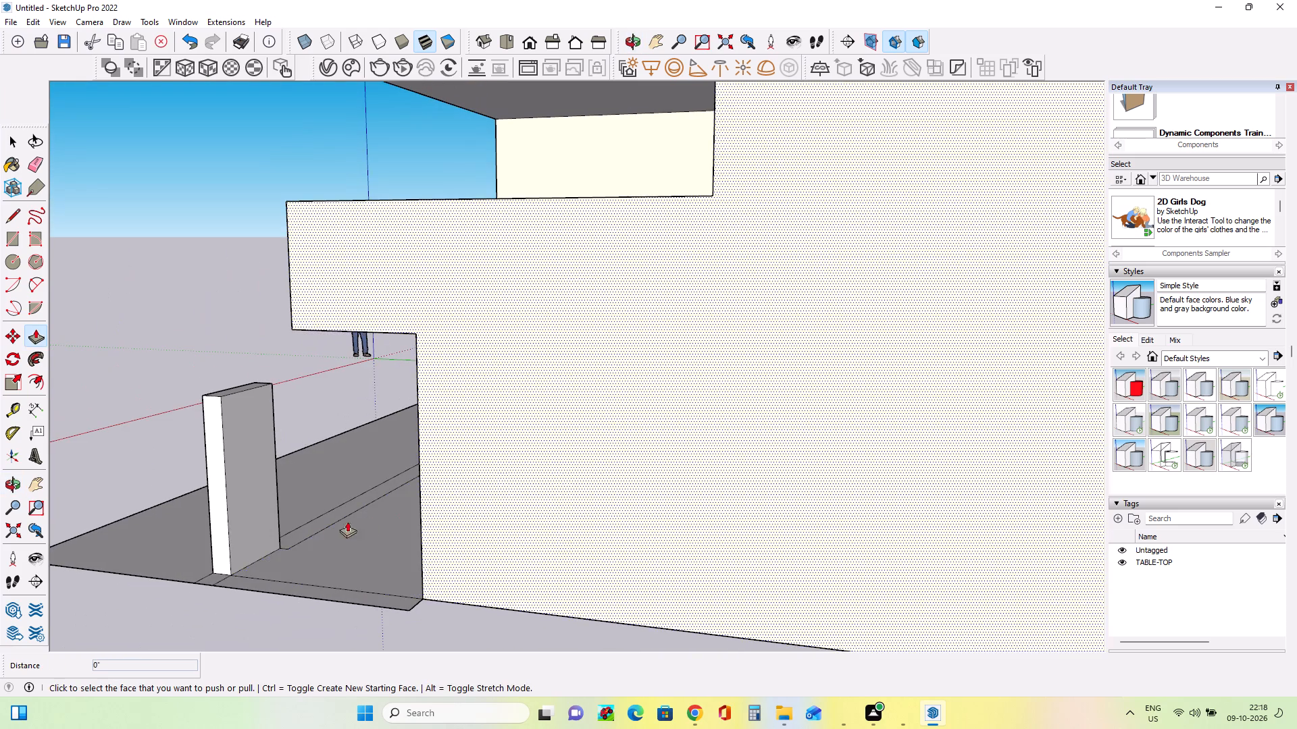
{"action": "scroll", "coordinate": [246, 558], "scroll_direction": "up", "scroll_amount": 3}
{"action": "middle_click_drag", "start_coordinate": [276, 572], "coordinate": [280, 615]}
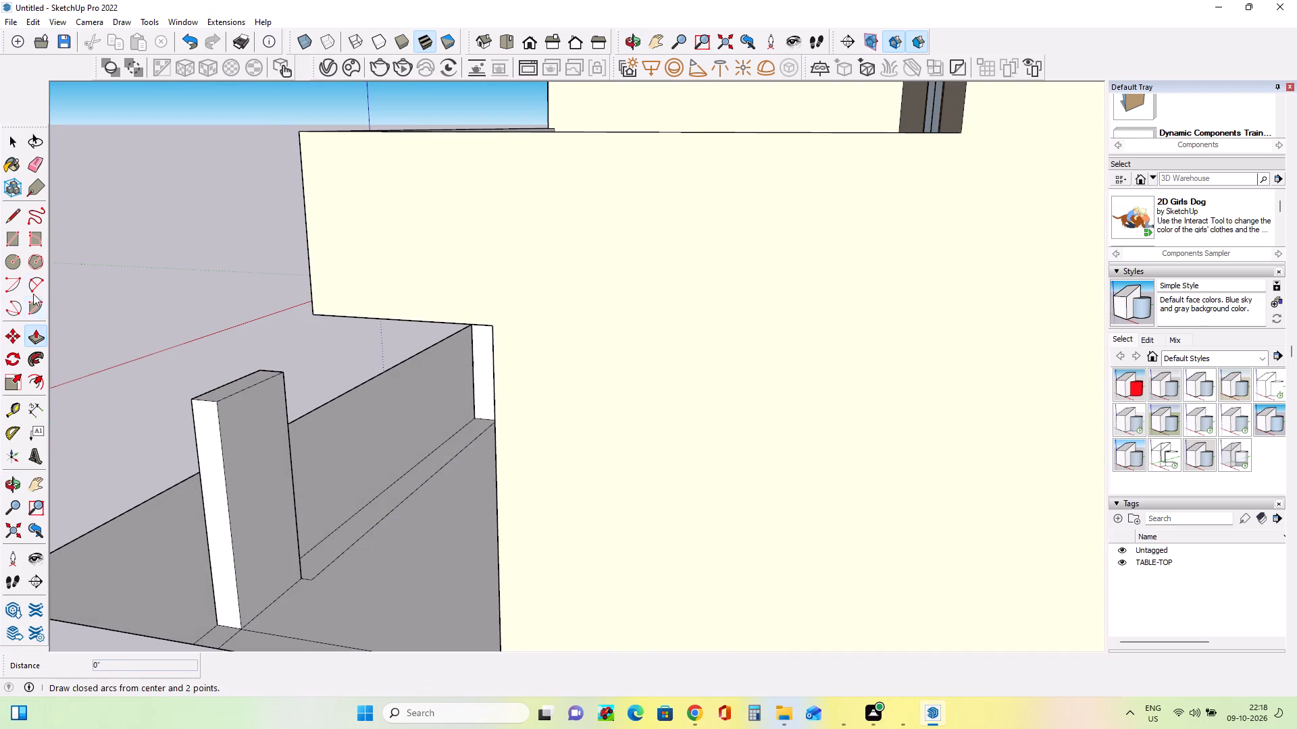
{"action": "left_click", "coordinate": [16, 246]}
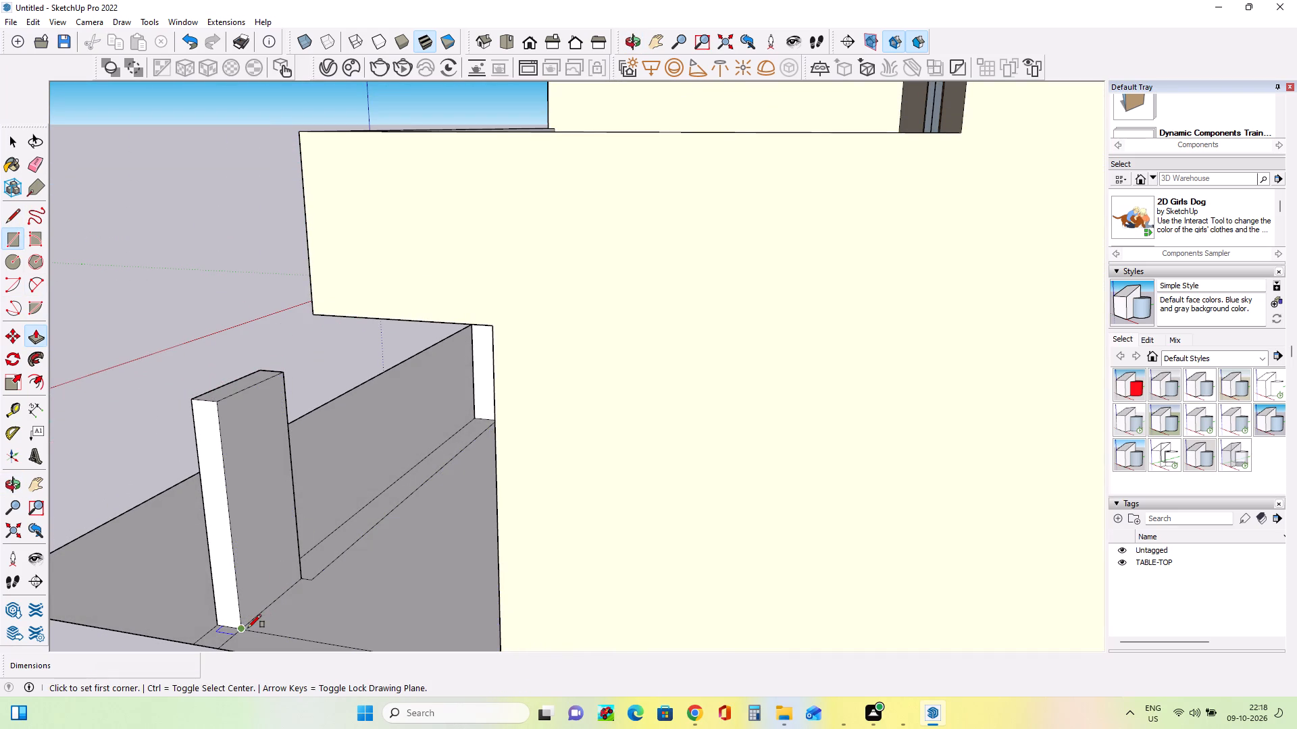
{"action": "left_click", "coordinate": [247, 628]}
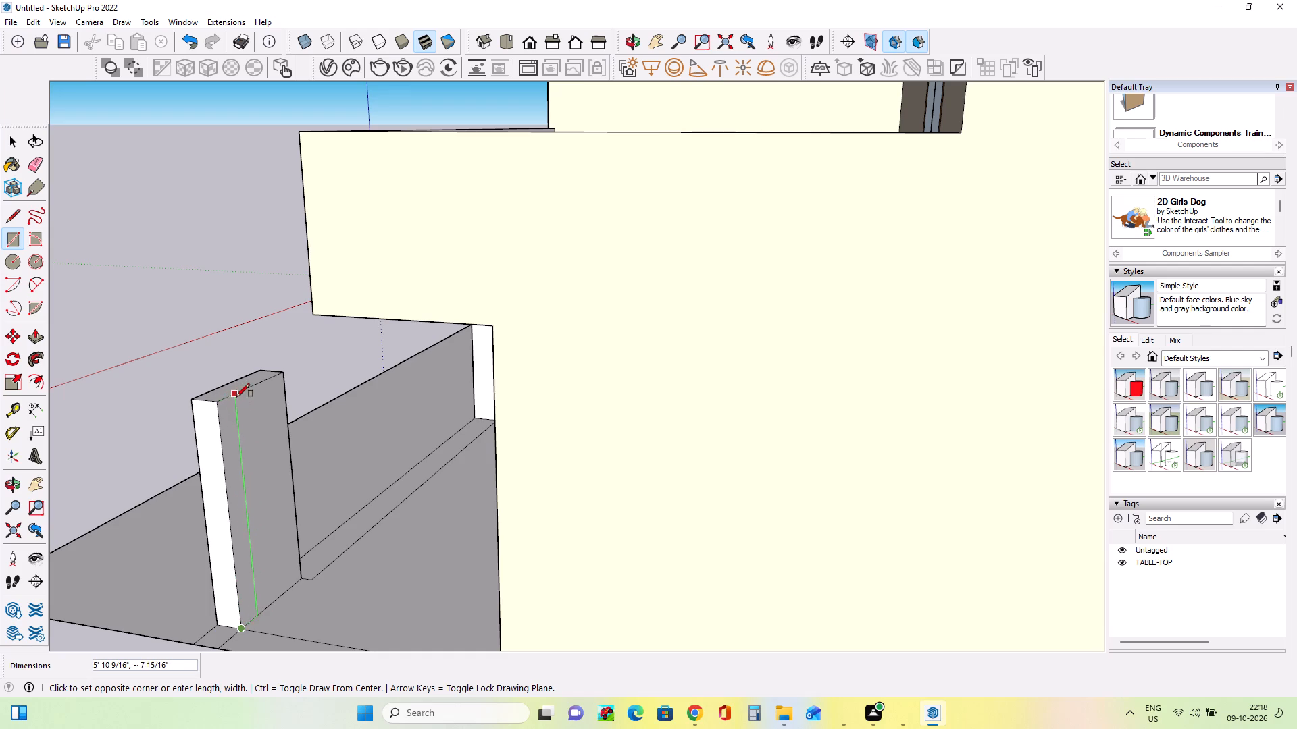
{"action": "left_click", "coordinate": [233, 400]}
{"action": "scroll", "coordinate": [280, 511], "scroll_direction": "down", "scroll_amount": 3}
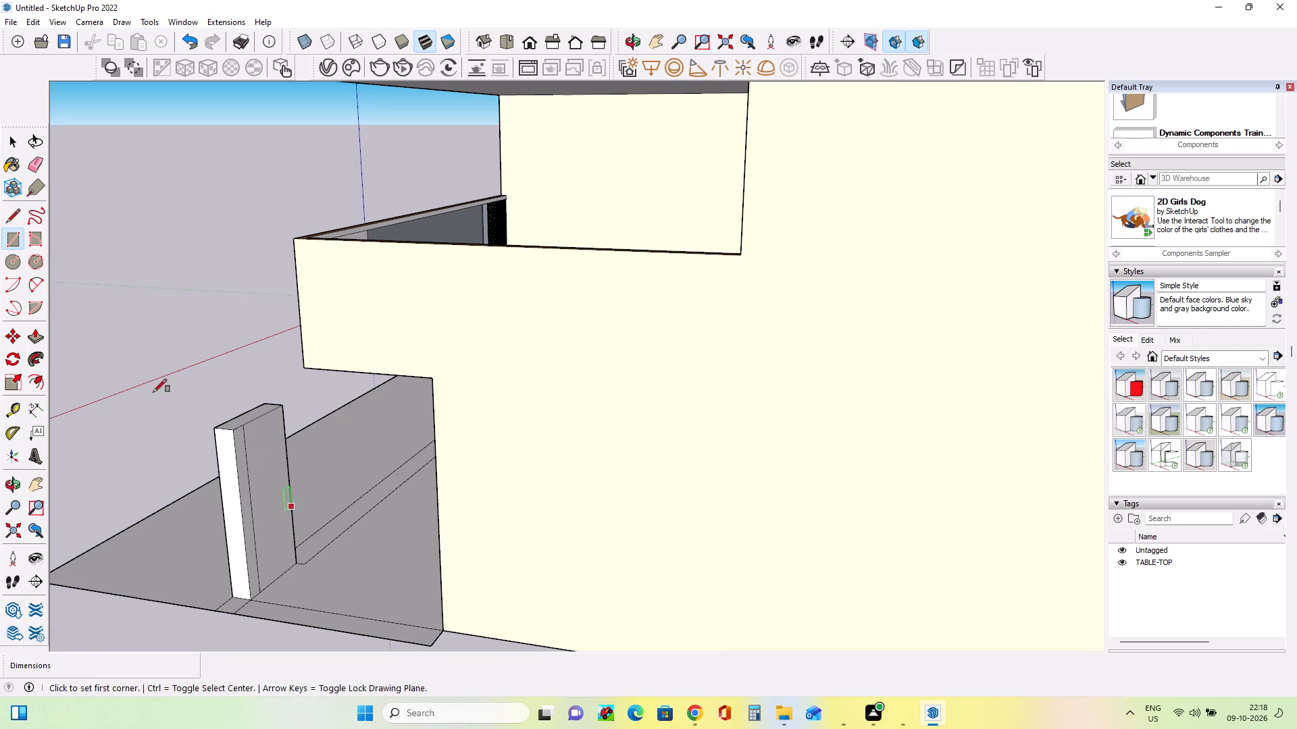
Extrude the narrow strip on the freestanding pillar about 6' 9 7/8" back to the house's side wall, forming a low boundary wall.
{"action": "left_click", "coordinate": [35, 333]}
{"action": "left_click", "coordinate": [255, 533]}
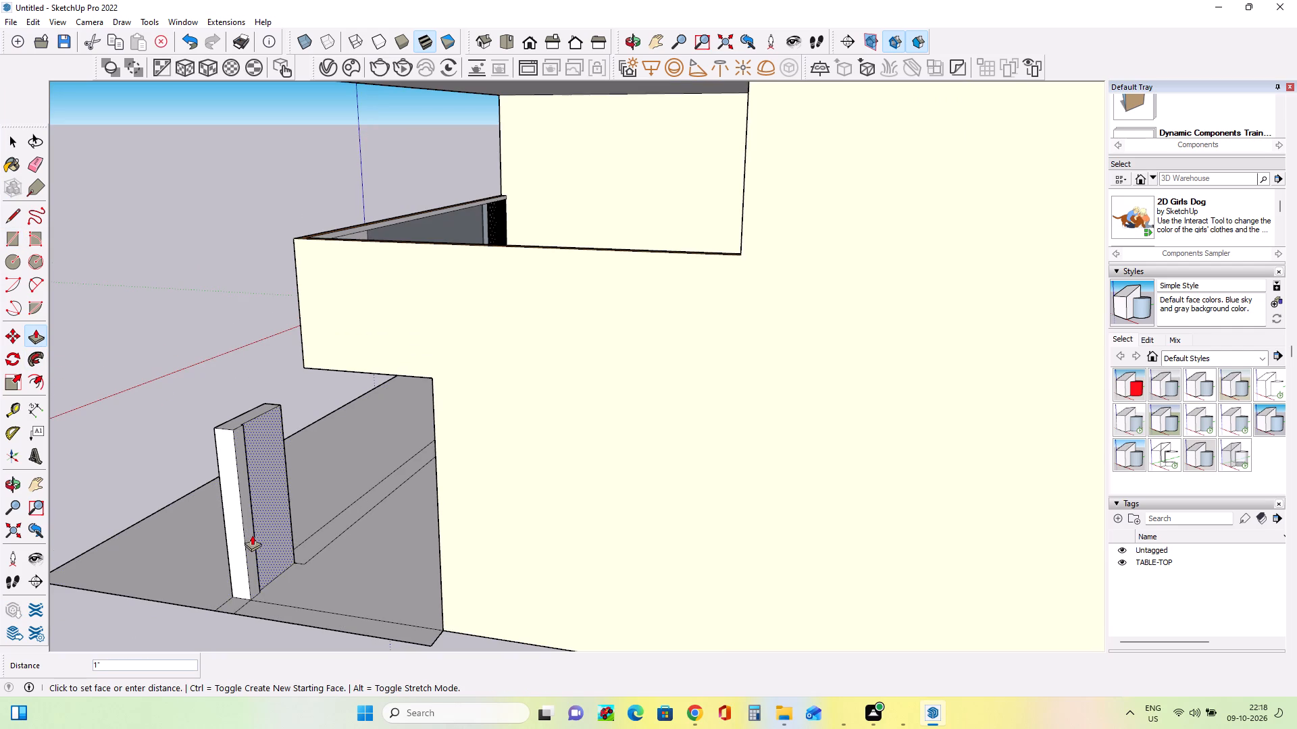
{"action": "key", "text": "Escape"}
{"action": "left_click", "coordinate": [251, 544]}
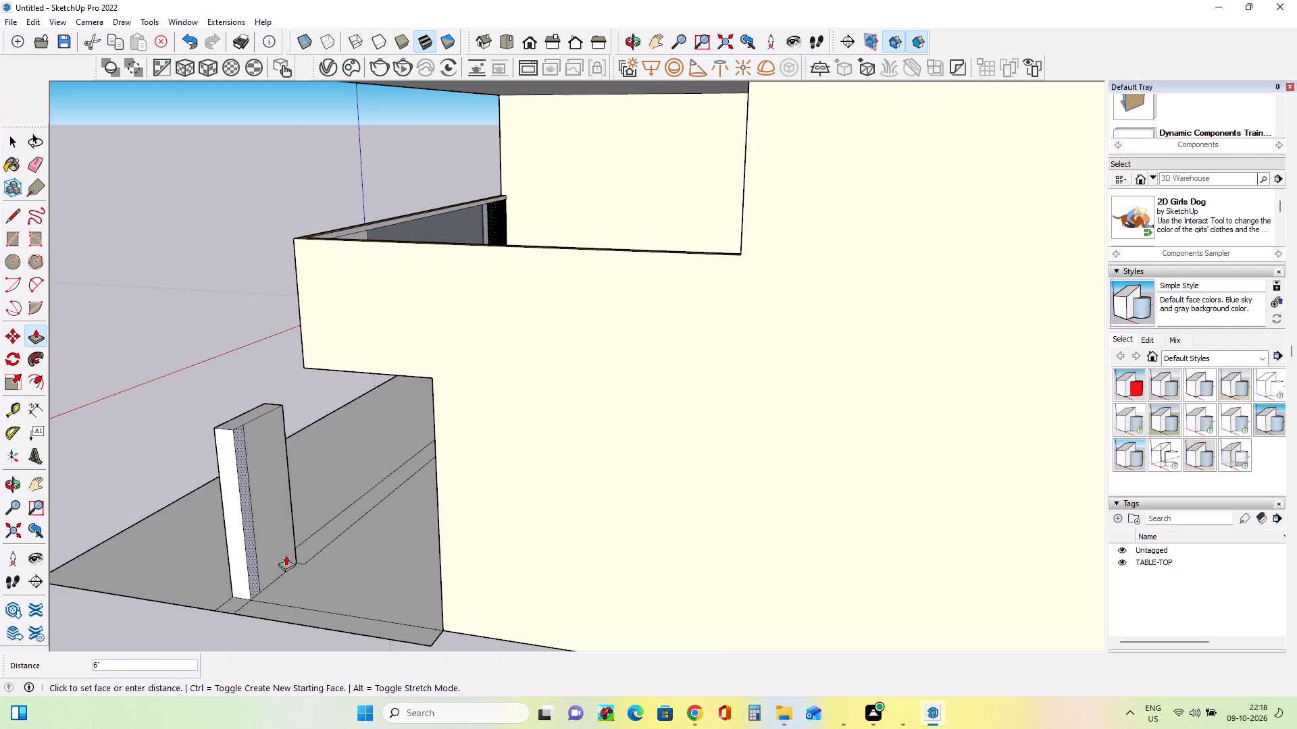
{"action": "left_click", "coordinate": [449, 587]}
Push the freestanding gate pillar's inner side face, facing the gate opening, inward by 4 3/4".
{"action": "middle_click_drag", "start_coordinate": [464, 592], "coordinate": [582, 564]}
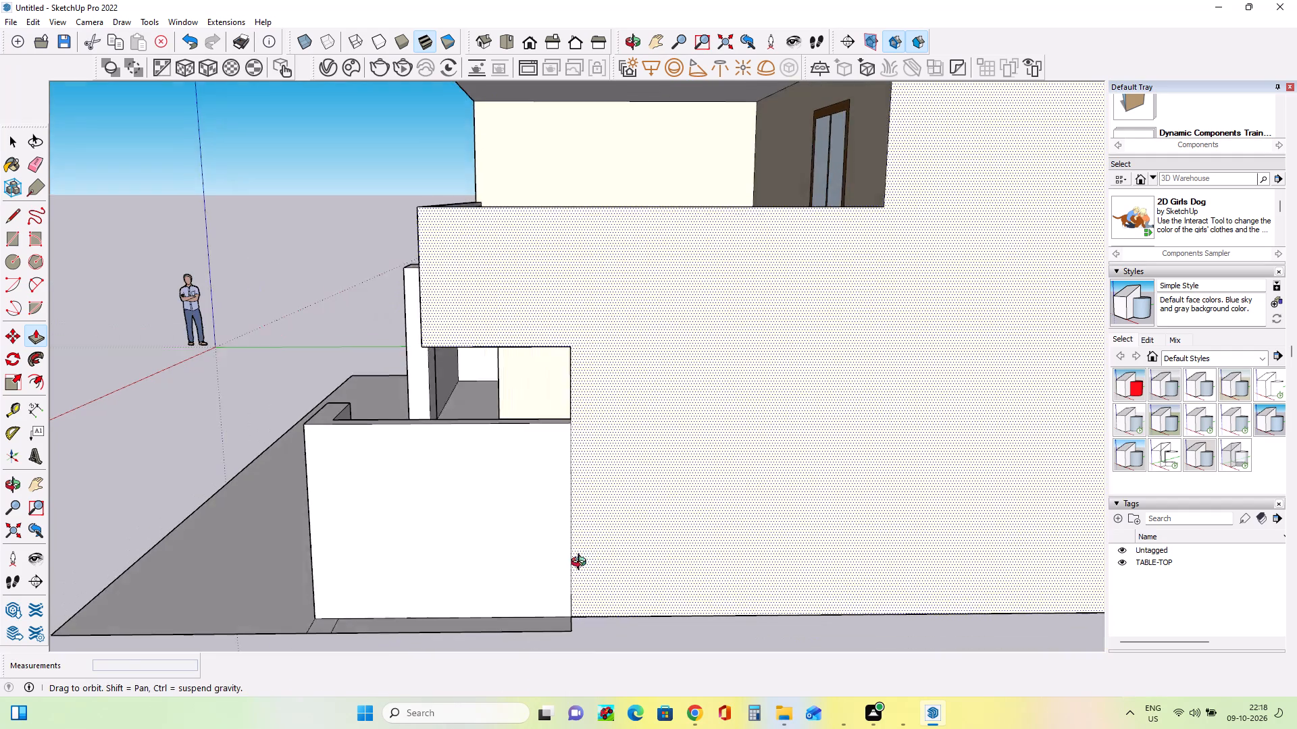
{"action": "middle_click_drag", "start_coordinate": [582, 564], "coordinate": [603, 561]}
{"action": "middle_click_drag", "start_coordinate": [535, 570], "coordinate": [1024, 599]}
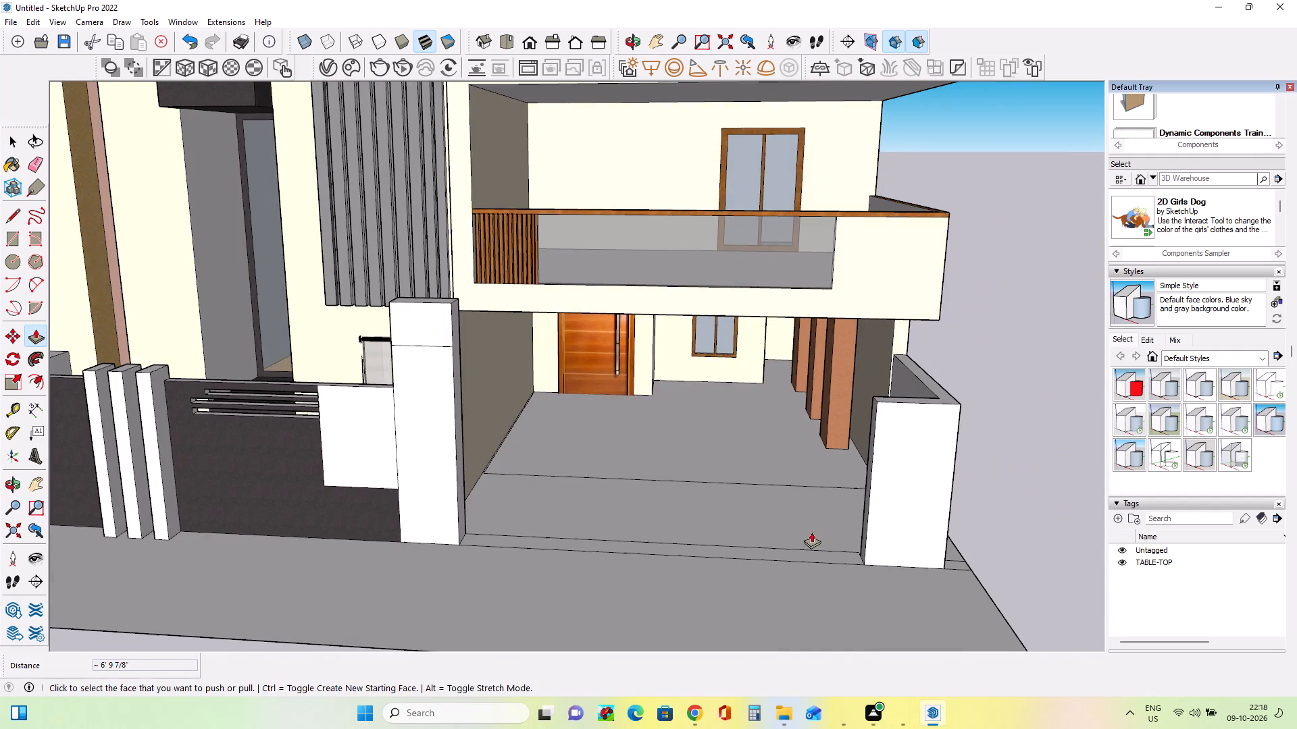
{"action": "middle_click_drag", "start_coordinate": [812, 530], "coordinate": [906, 541]}
{"action": "scroll", "coordinate": [883, 520], "scroll_direction": "up", "scroll_amount": 3}
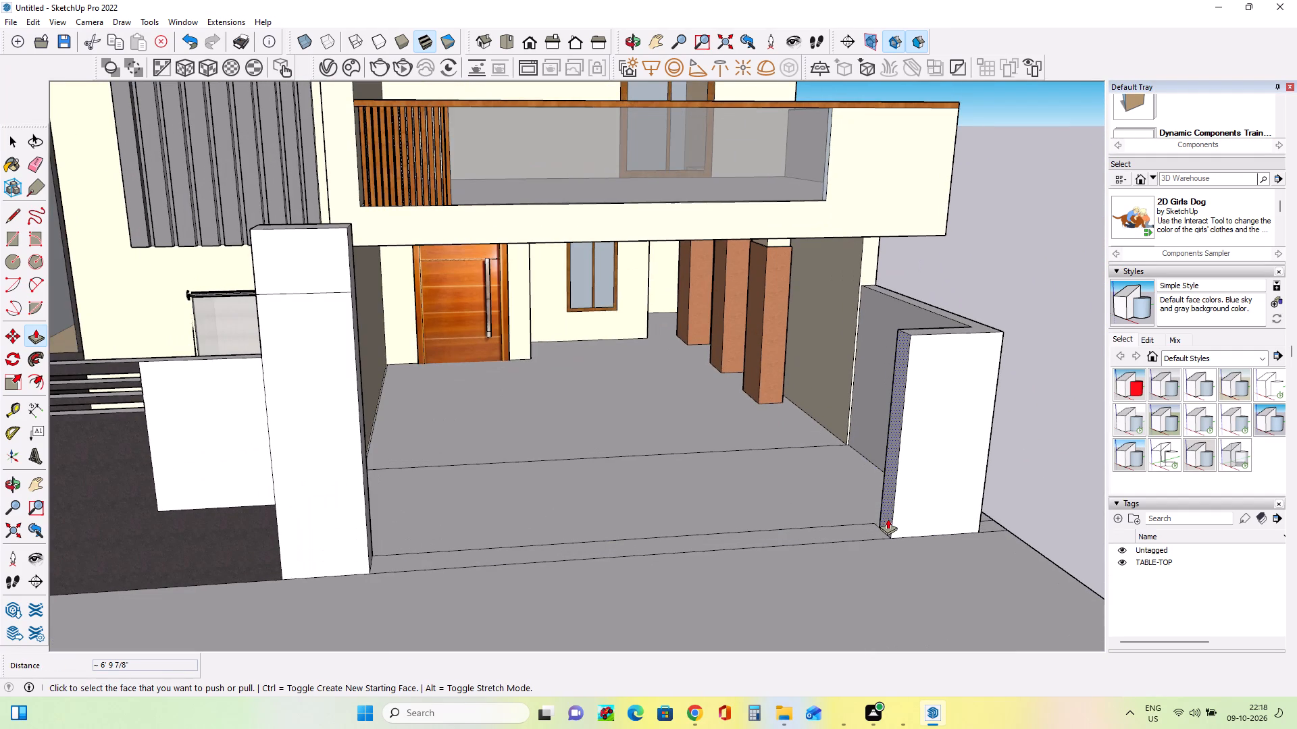
{"action": "left_click", "coordinate": [888, 518]}
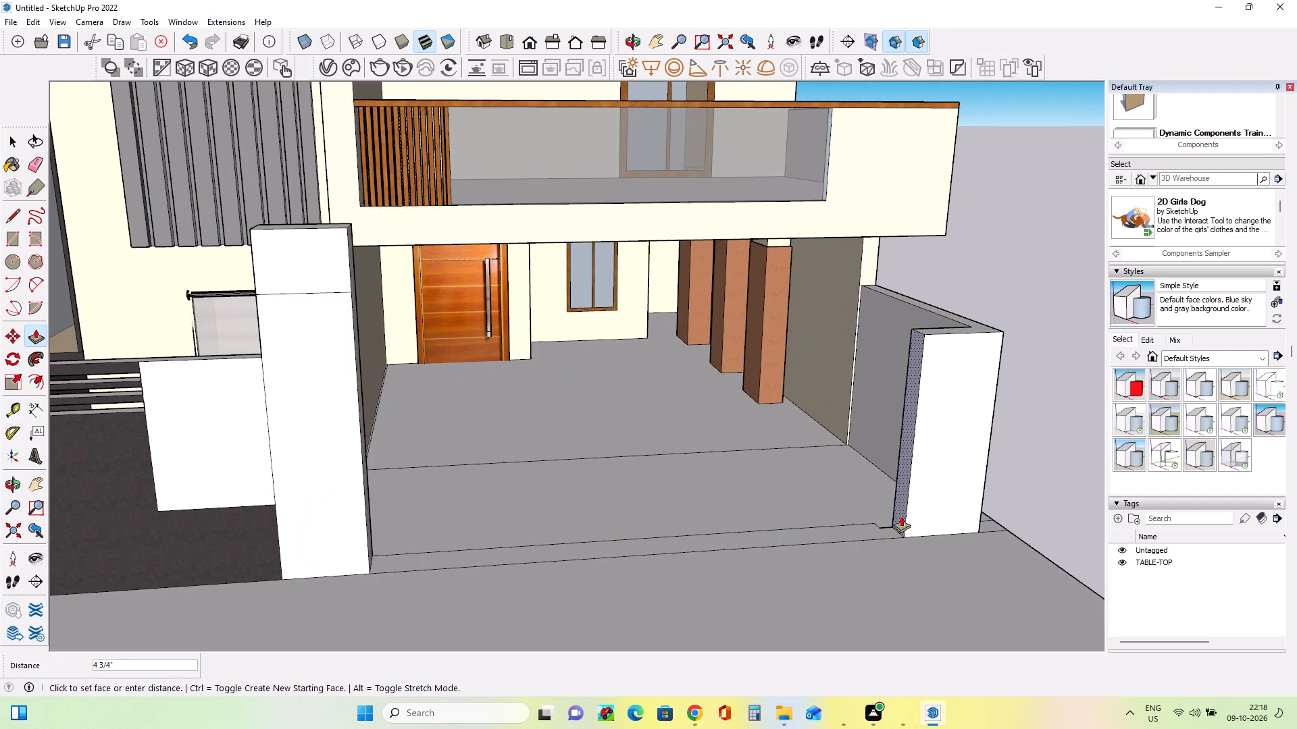
{"action": "left_click", "coordinate": [901, 516]}
Draw a line about 6 1/16" long across the top where the freestanding pillar meets the low boundary wall, separating their top faces.
{"action": "middle_click_drag", "start_coordinate": [897, 542], "coordinate": [807, 509]}
{"action": "scroll", "coordinate": [807, 509], "scroll_direction": "down", "scroll_amount": 3}
{"action": "middle_click_drag", "start_coordinate": [809, 509], "coordinate": [819, 549]}
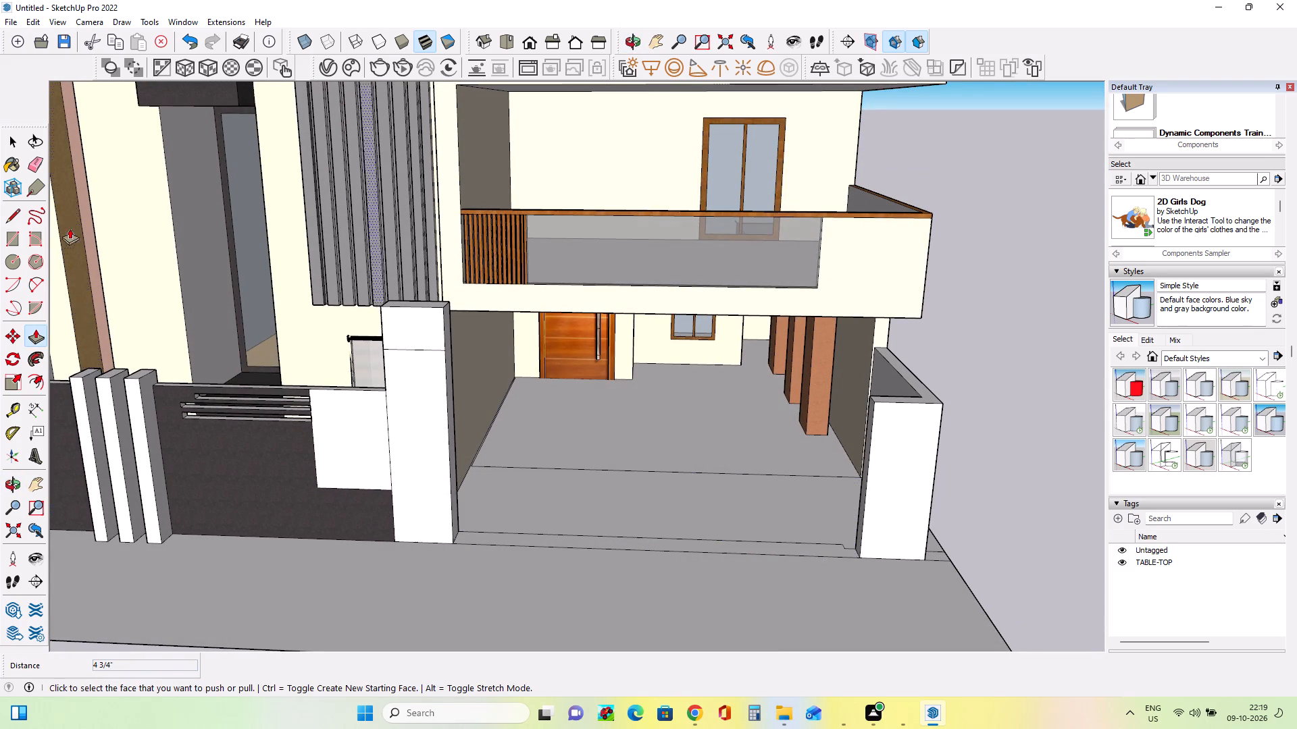
{"action": "left_click", "coordinate": [9, 217]}
{"action": "middle_click_drag", "start_coordinate": [915, 402], "coordinate": [916, 477]}
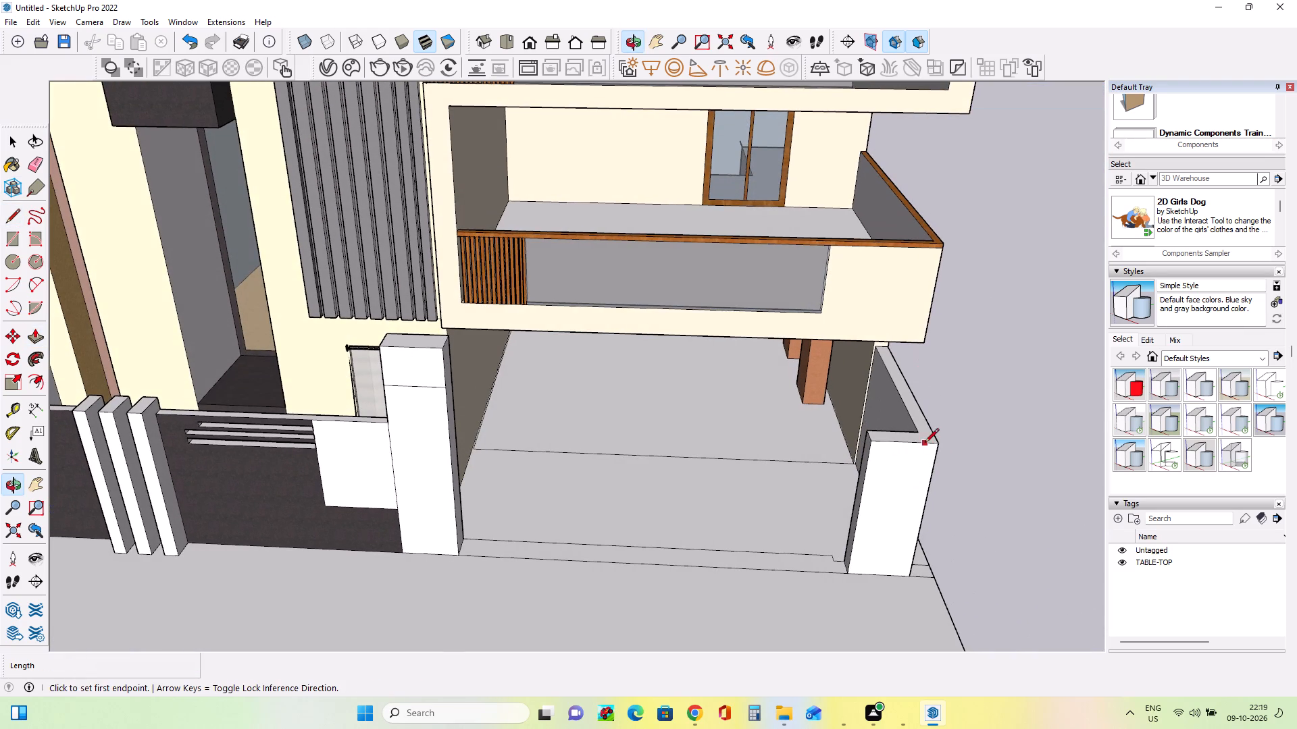
{"action": "left_click", "coordinate": [917, 434]}
{"action": "left_click", "coordinate": [932, 431]}
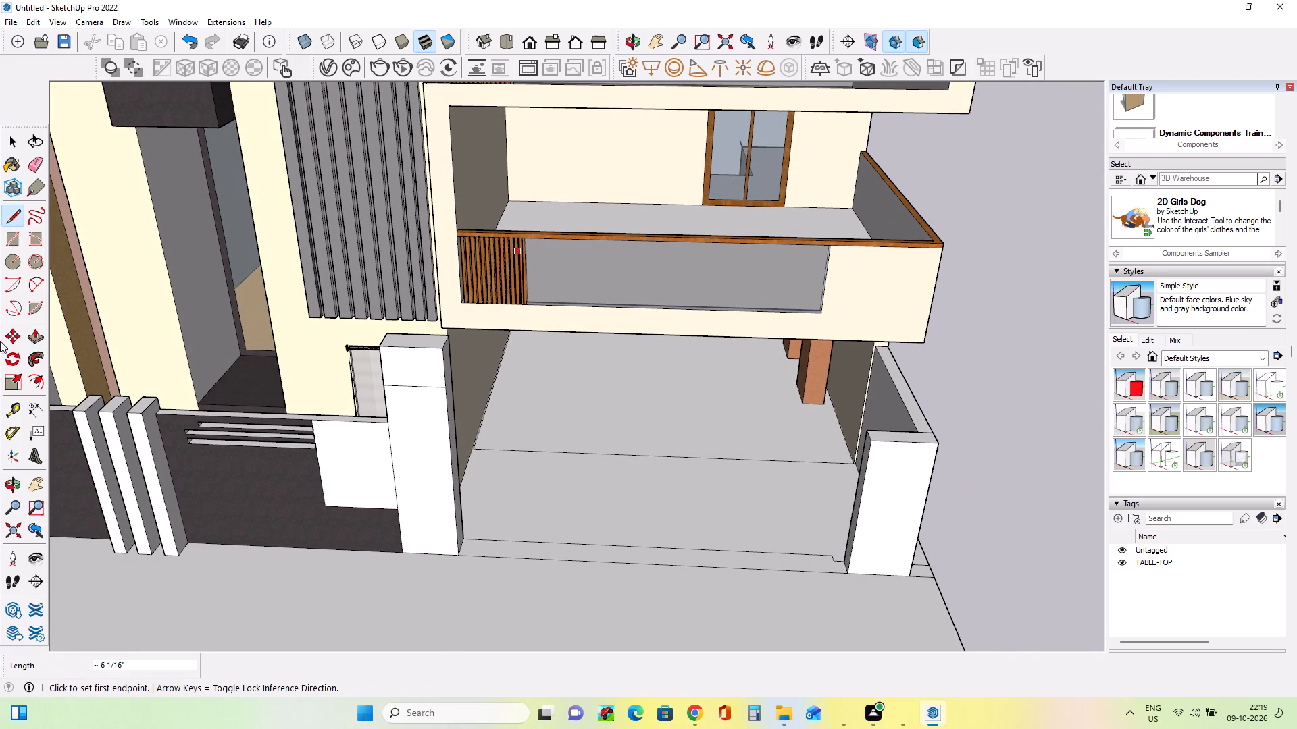
Raise the freestanding gate pillar's top by 3' 5/8" to match the height of the opposite gate pillar.
{"action": "left_click", "coordinate": [34, 340]}
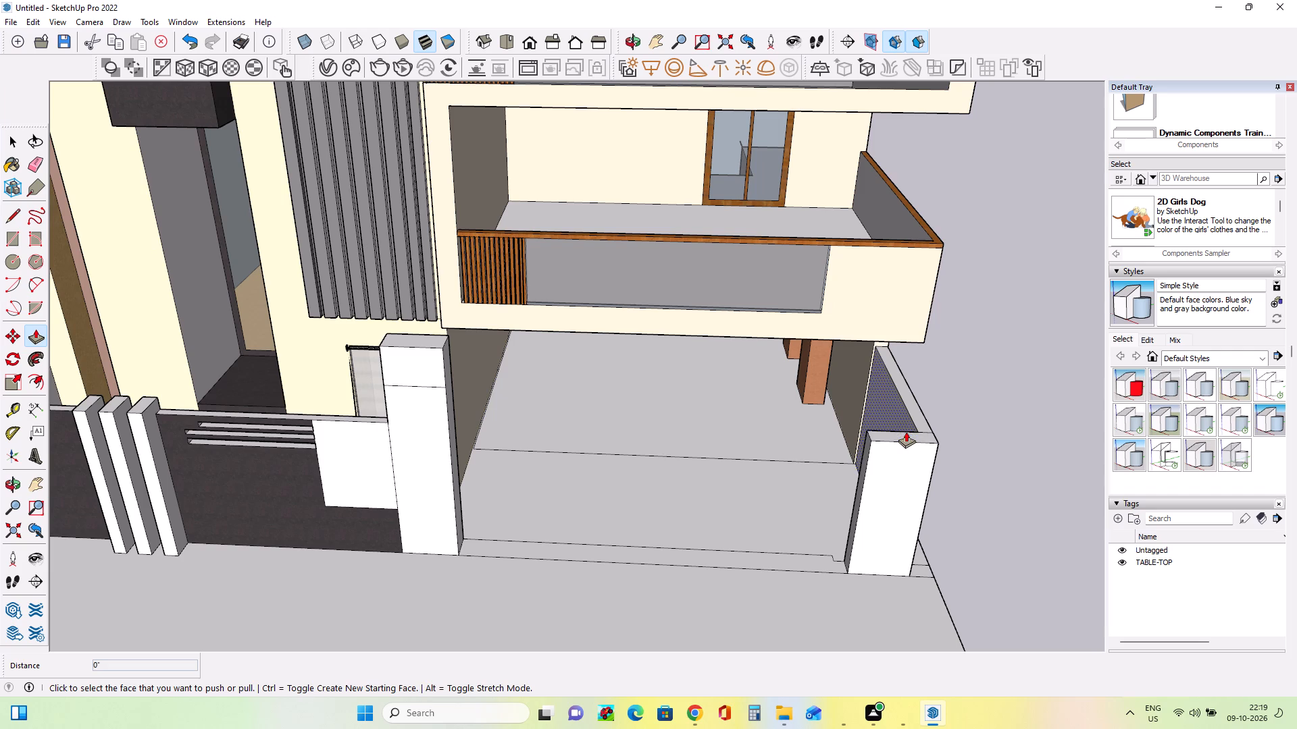
{"action": "left_click", "coordinate": [908, 437]}
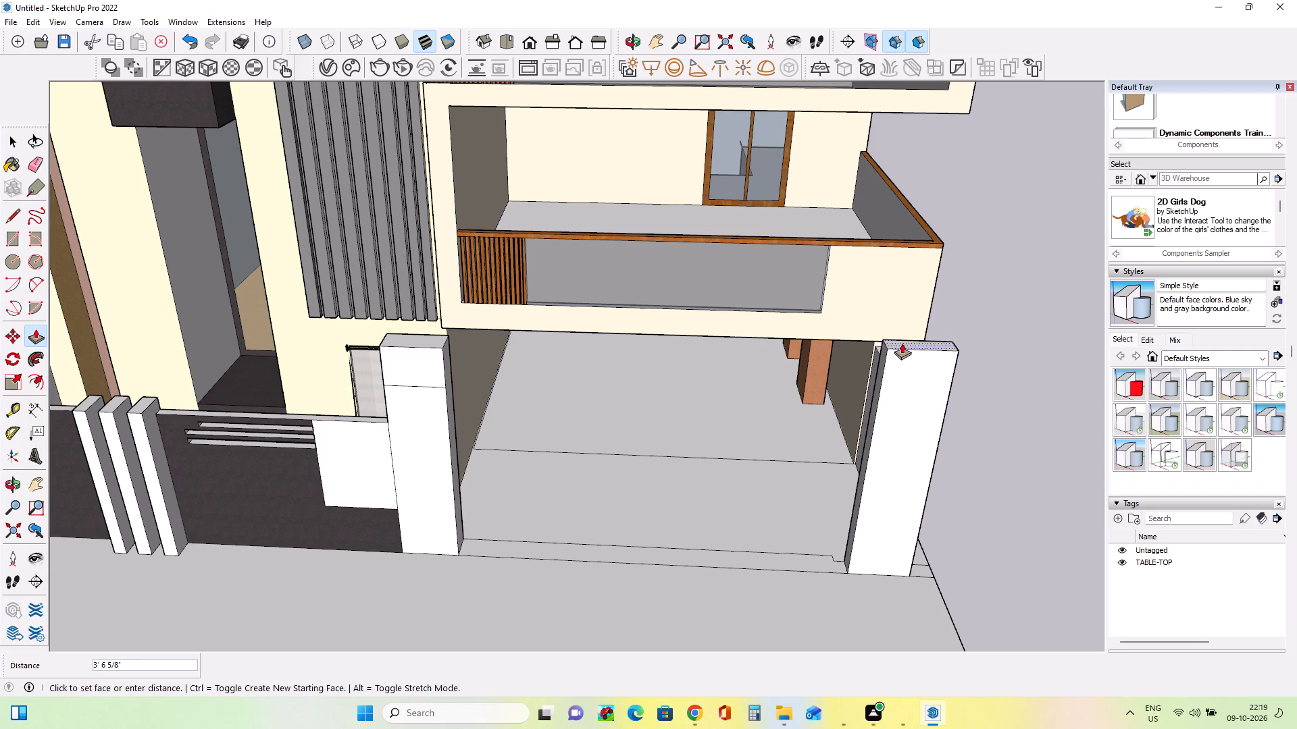
{"action": "left_click", "coordinate": [424, 342]}
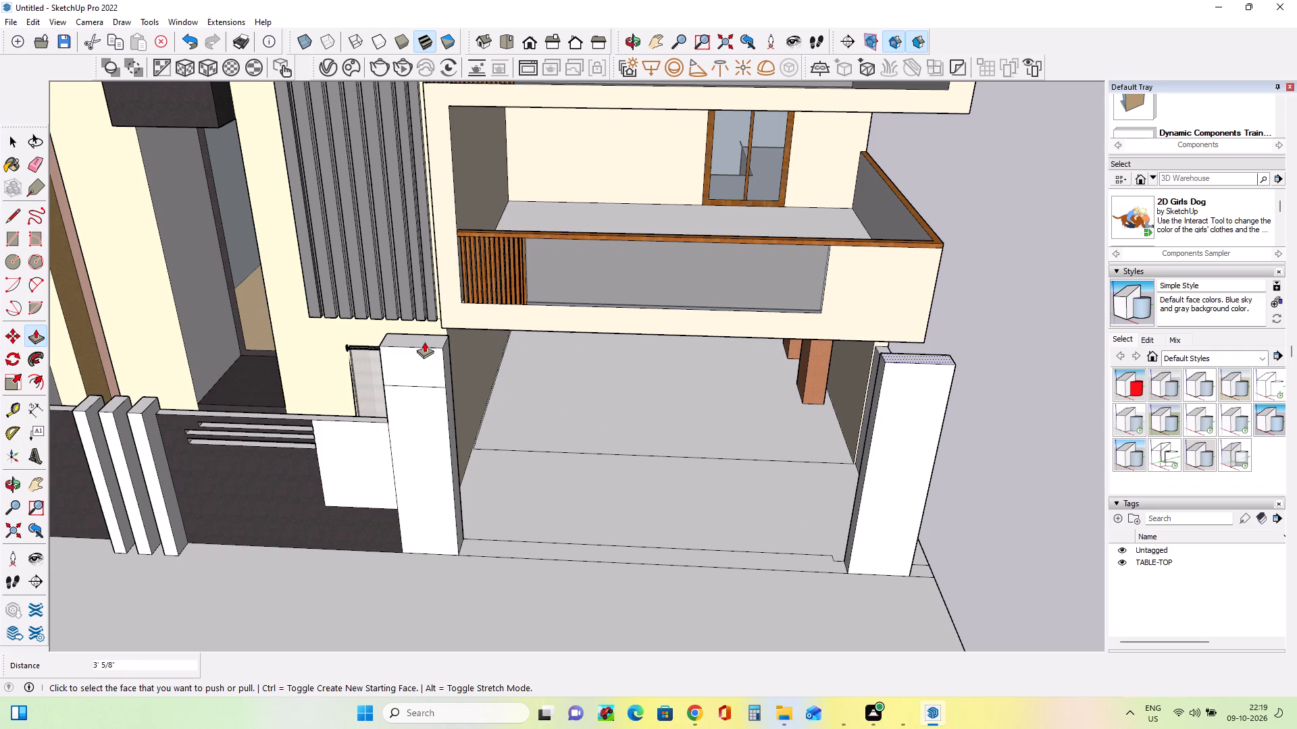
Draw a line about 17' long from the opposite pillar's upper band line across to the outer edge of the newly raised pillar.
{"action": "middle_click_drag", "start_coordinate": [844, 454], "coordinate": [863, 332]}
{"action": "middle_click", "coordinate": [863, 332]}
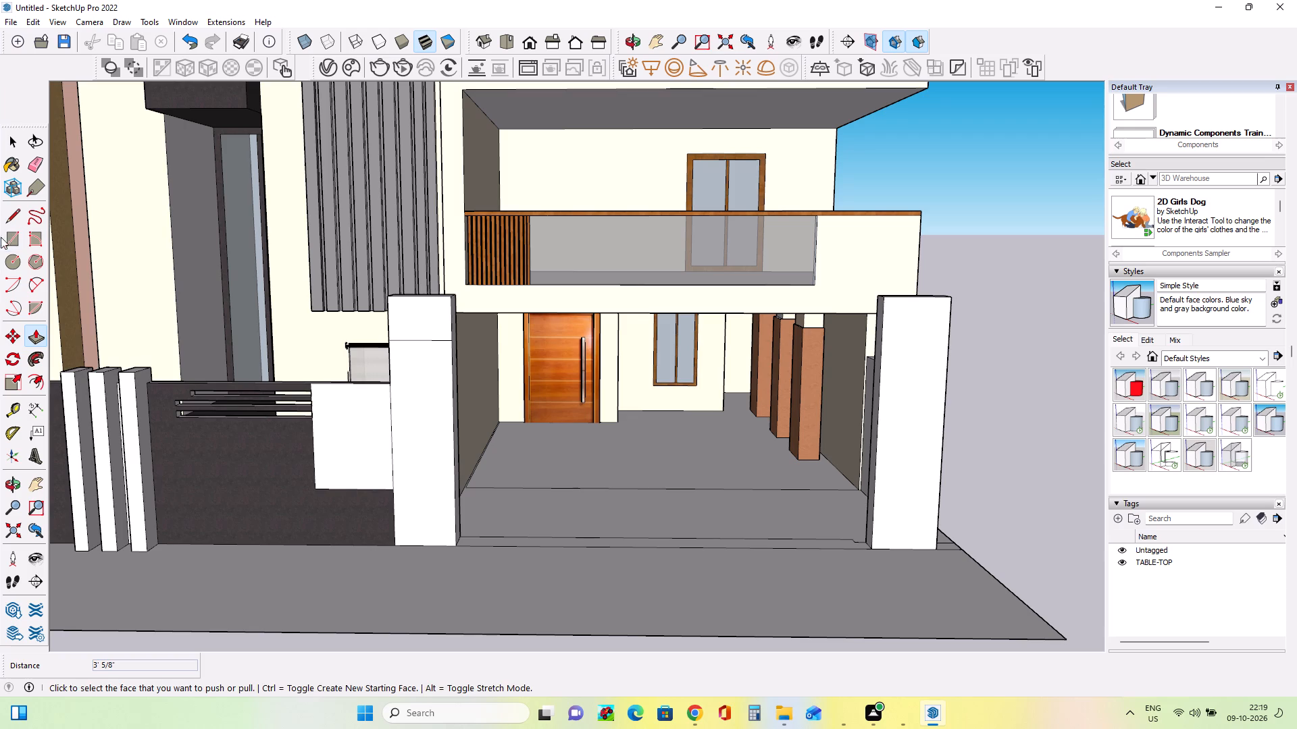
{"action": "left_click", "coordinate": [13, 213]}
{"action": "left_click", "coordinate": [454, 340]}
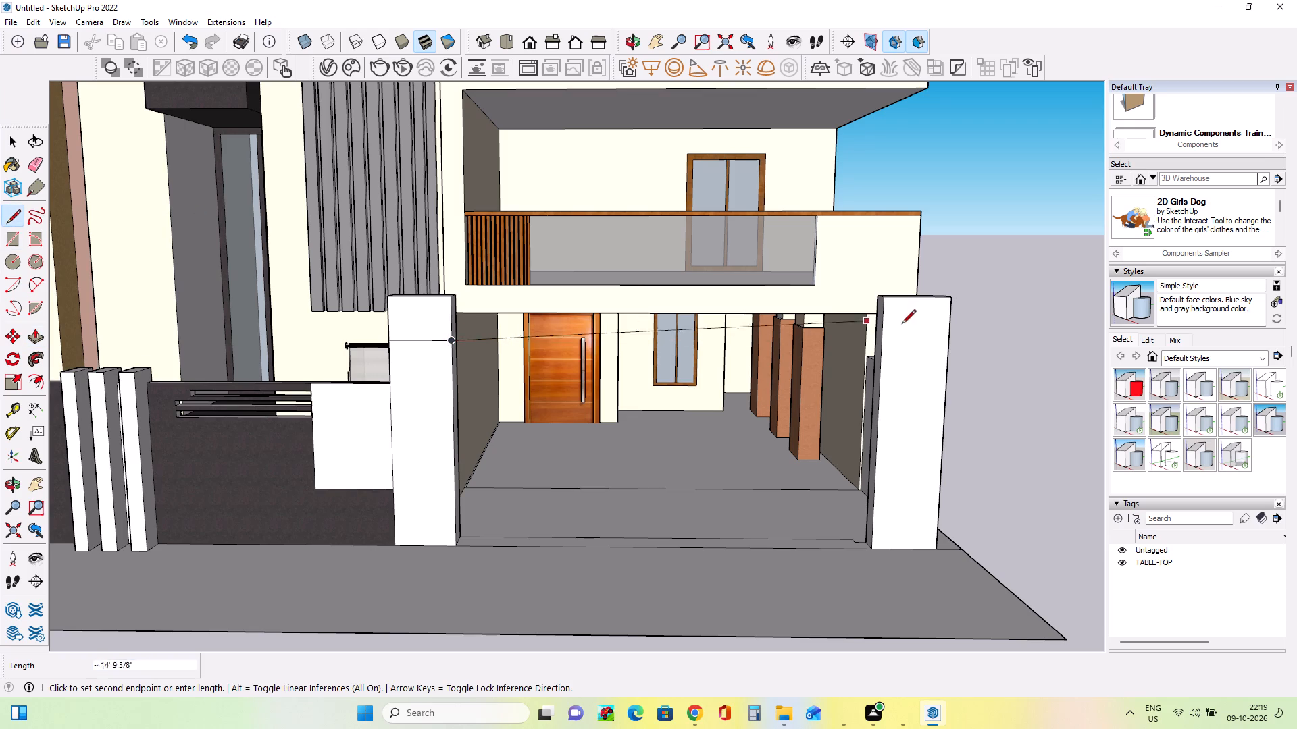
{"action": "left_click", "coordinate": [950, 337]}
Erase the line segment and the face spanning the gate opening, keeping the band line on the raised pillar.
{"action": "middle_click_drag", "start_coordinate": [790, 407], "coordinate": [807, 431]}
{"action": "left_click", "coordinate": [35, 170]}
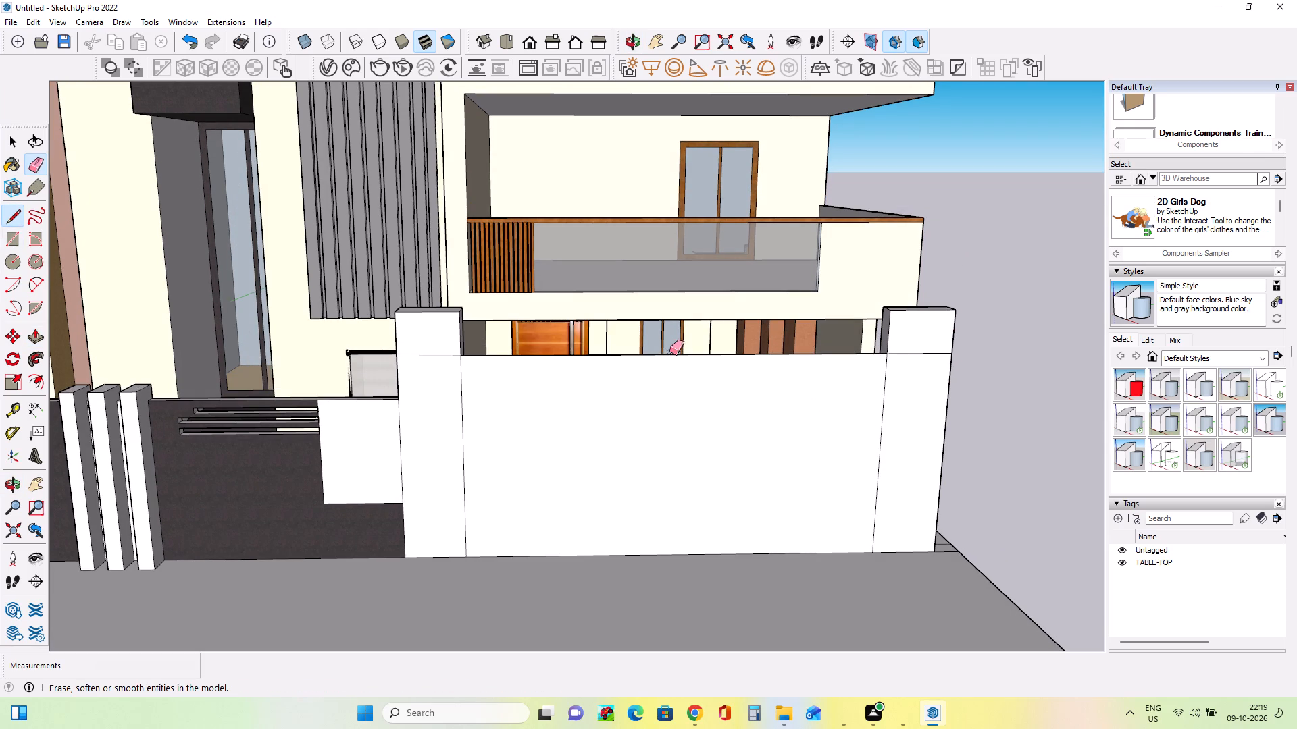
{"action": "left_click", "coordinate": [673, 357]}
{"action": "left_click", "coordinate": [675, 354]}
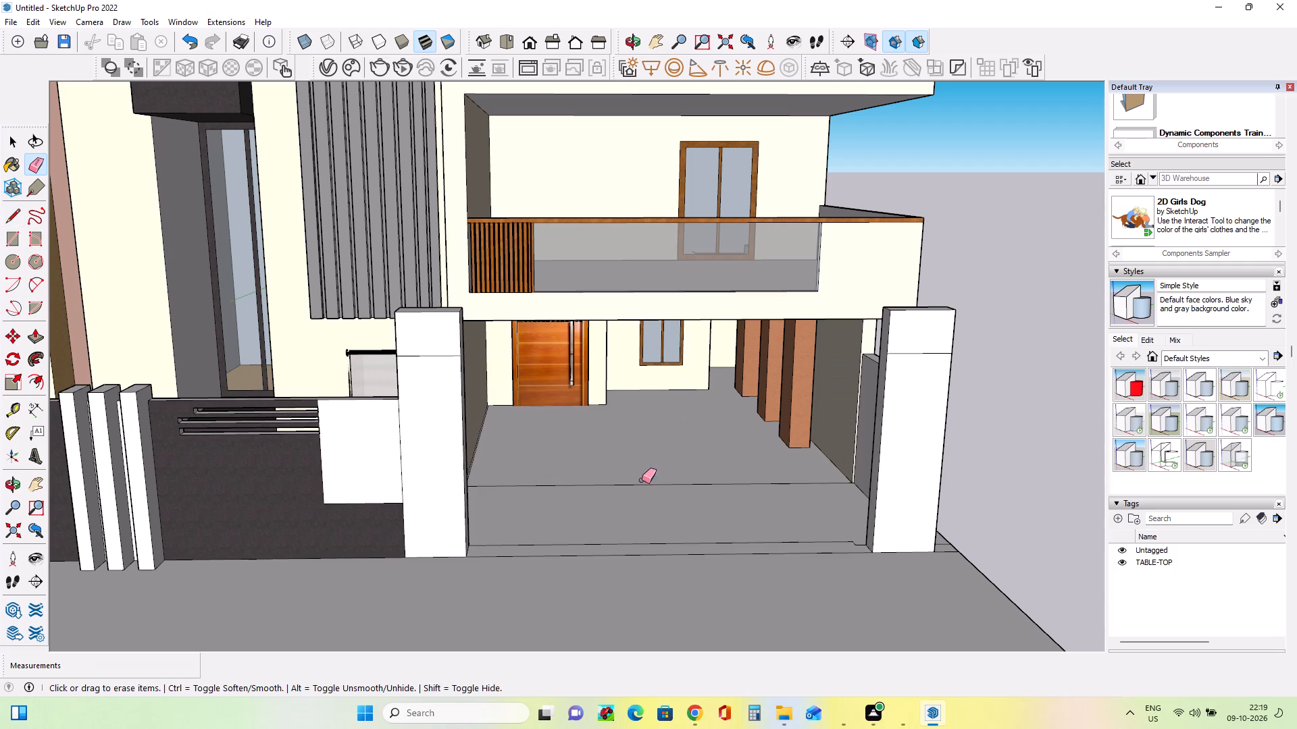
Erase the line crossing the porch floor behind the gate opening.
{"action": "middle_click_drag", "start_coordinate": [621, 483], "coordinate": [632, 520]}
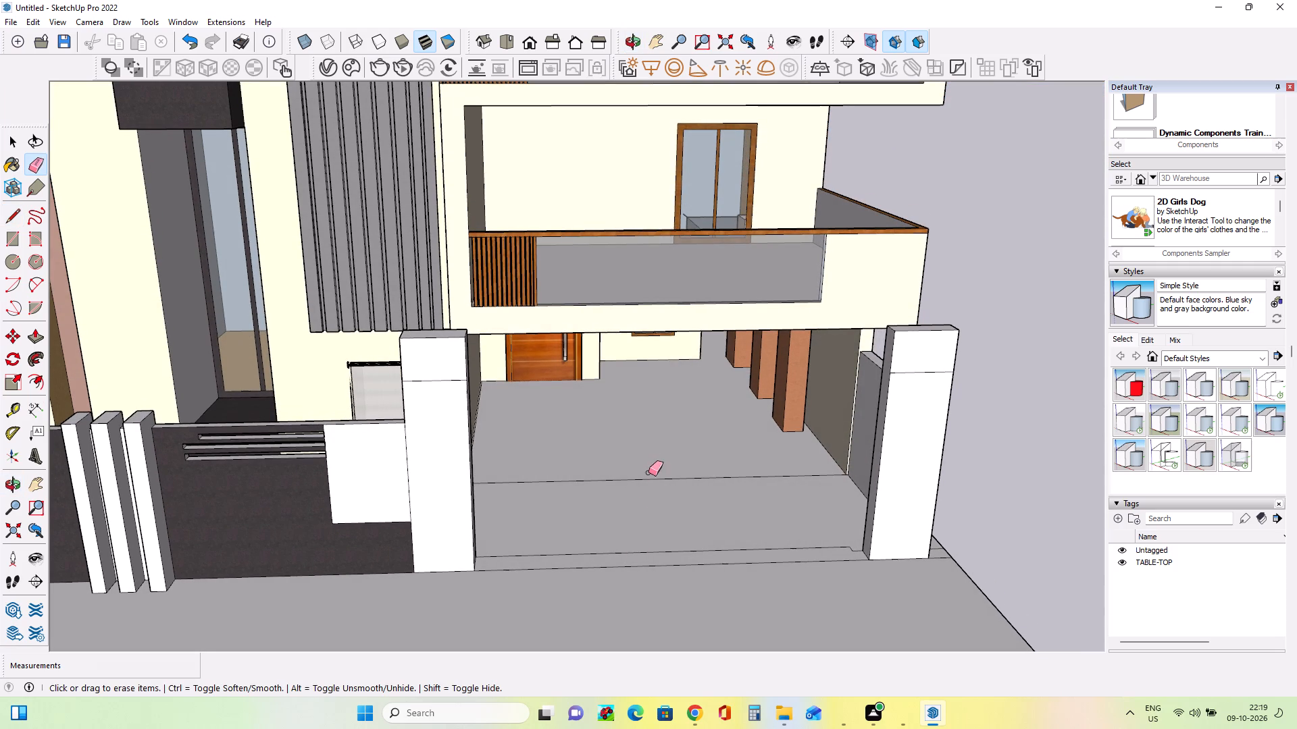
{"action": "left_click_drag", "start_coordinate": [648, 475], "coordinate": [651, 502]}
Paint the porch floor with Marble Carrara Gold Floor Tile from the Tile material collection.
{"action": "scroll", "coordinate": [570, 438], "scroll_direction": "down", "scroll_amount": 6}
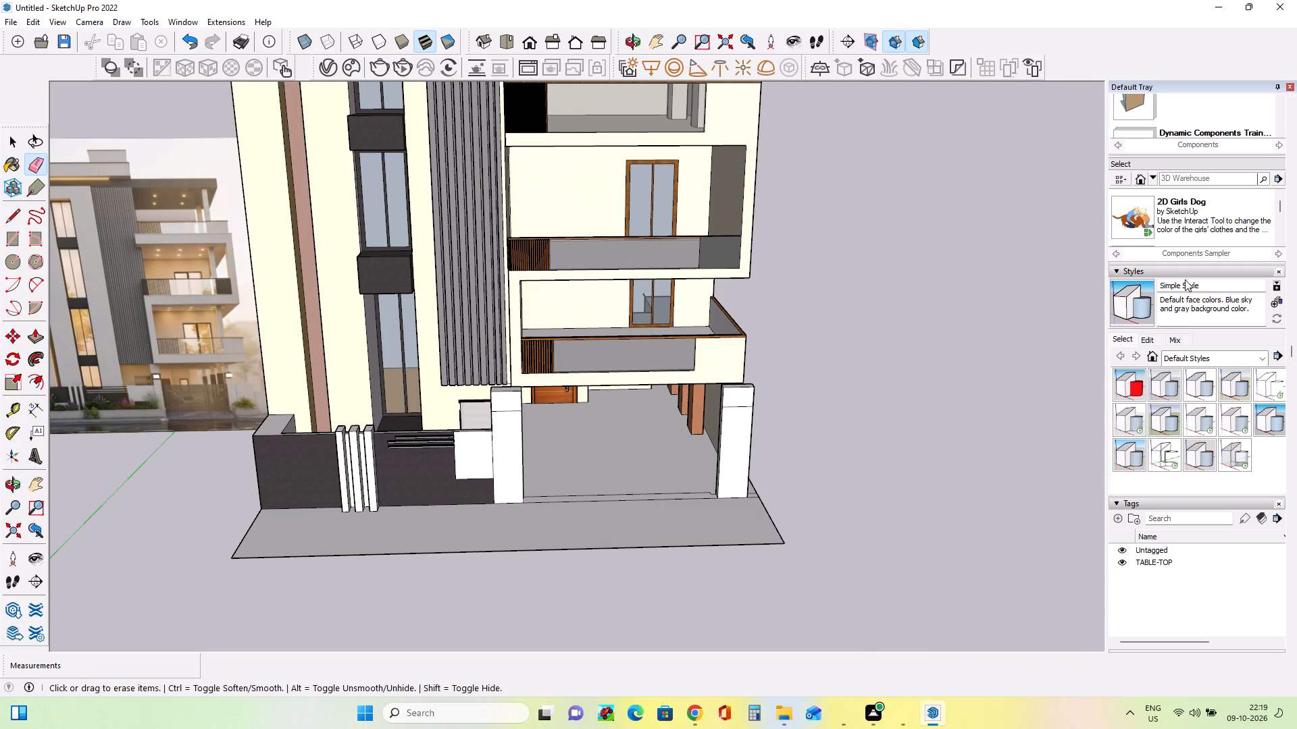
{"action": "scroll", "coordinate": [1173, 316], "scroll_direction": "up", "scroll_amount": 7}
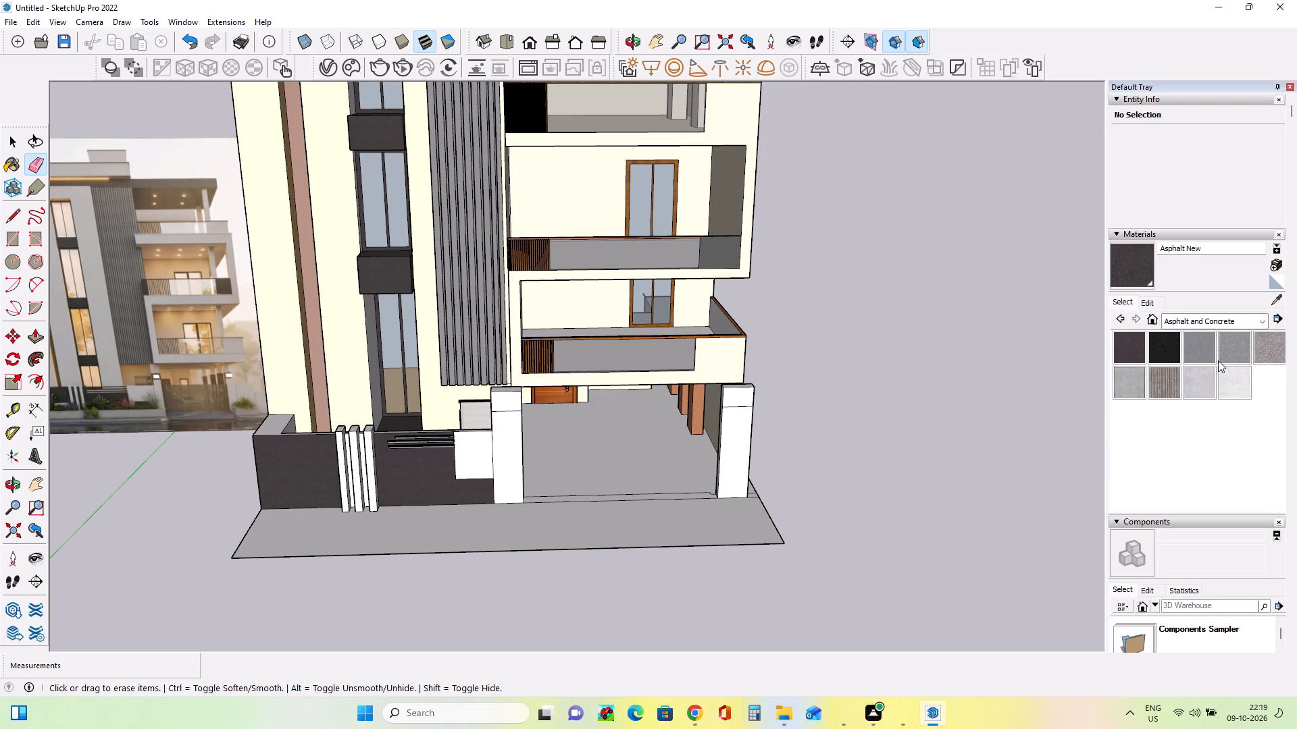
{"action": "left_click", "coordinate": [1204, 394]}
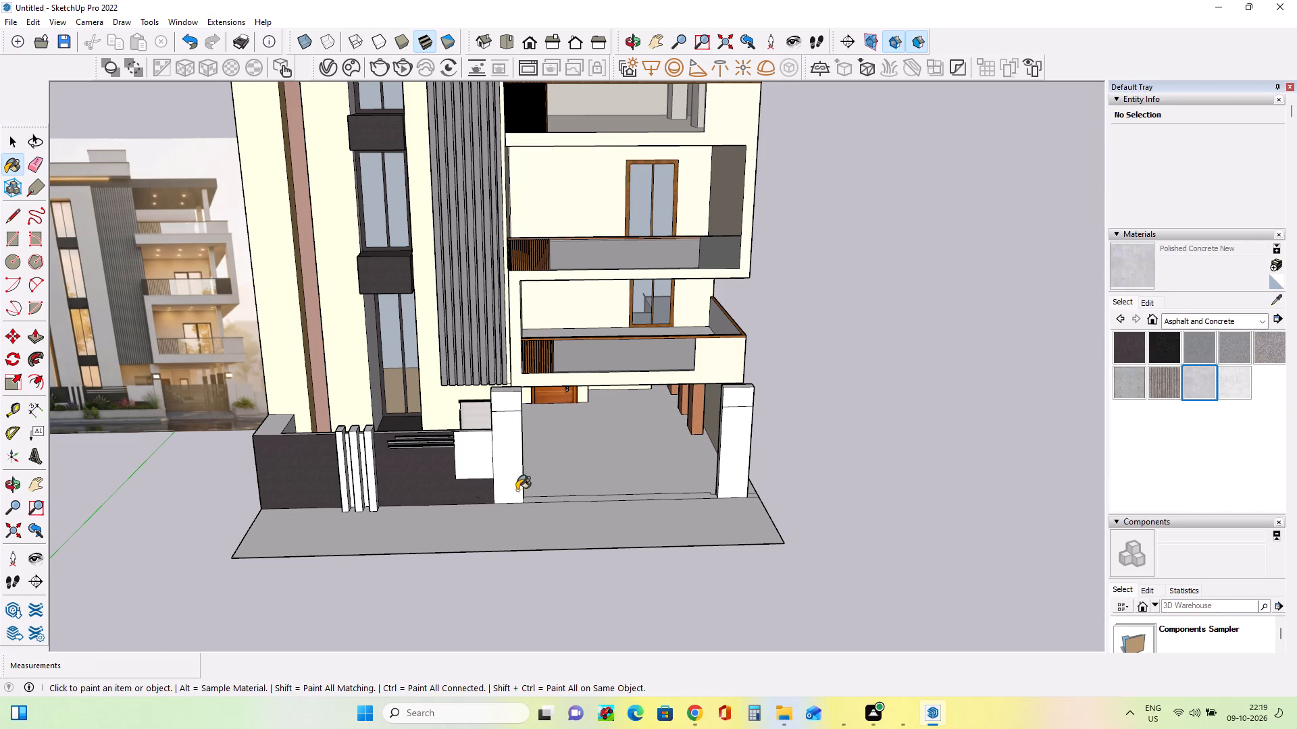
{"action": "left_click", "coordinate": [1211, 320]}
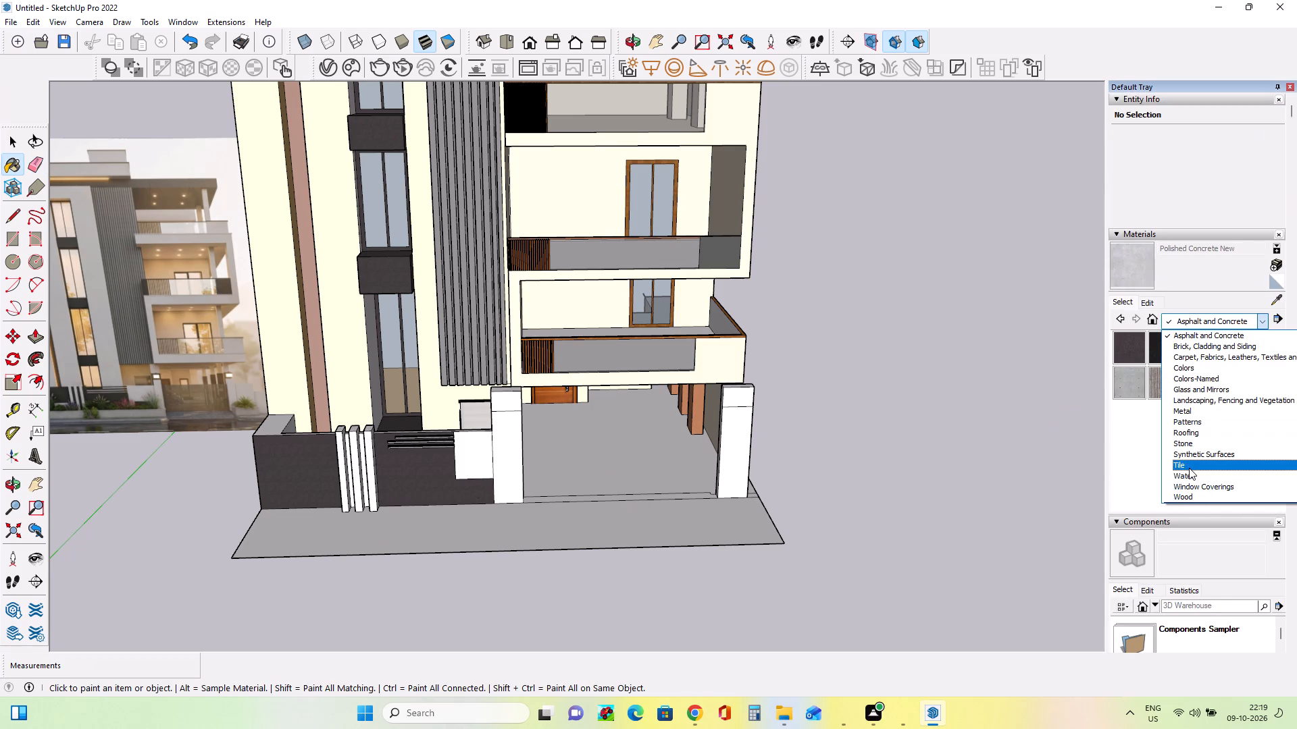
{"action": "left_click", "coordinate": [1189, 468]}
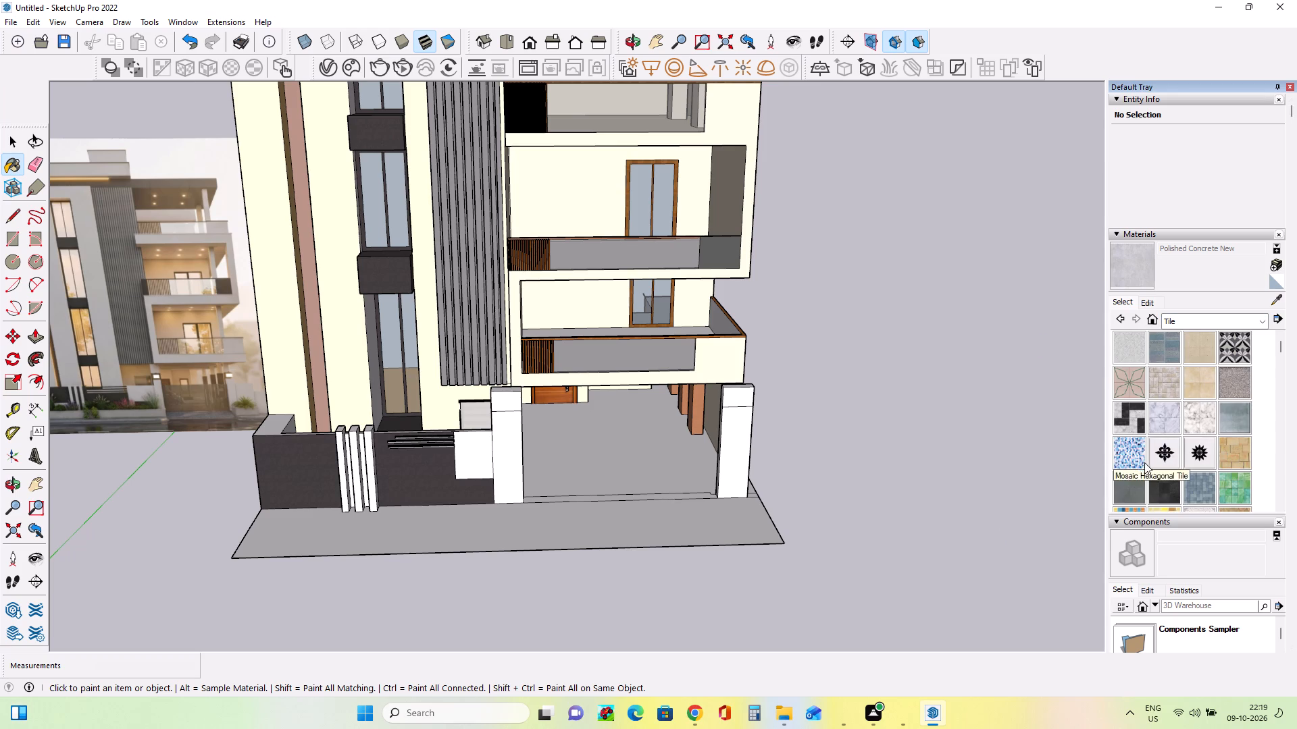
{"action": "left_click", "coordinate": [1205, 408]}
{"action": "left_click", "coordinate": [627, 448]}
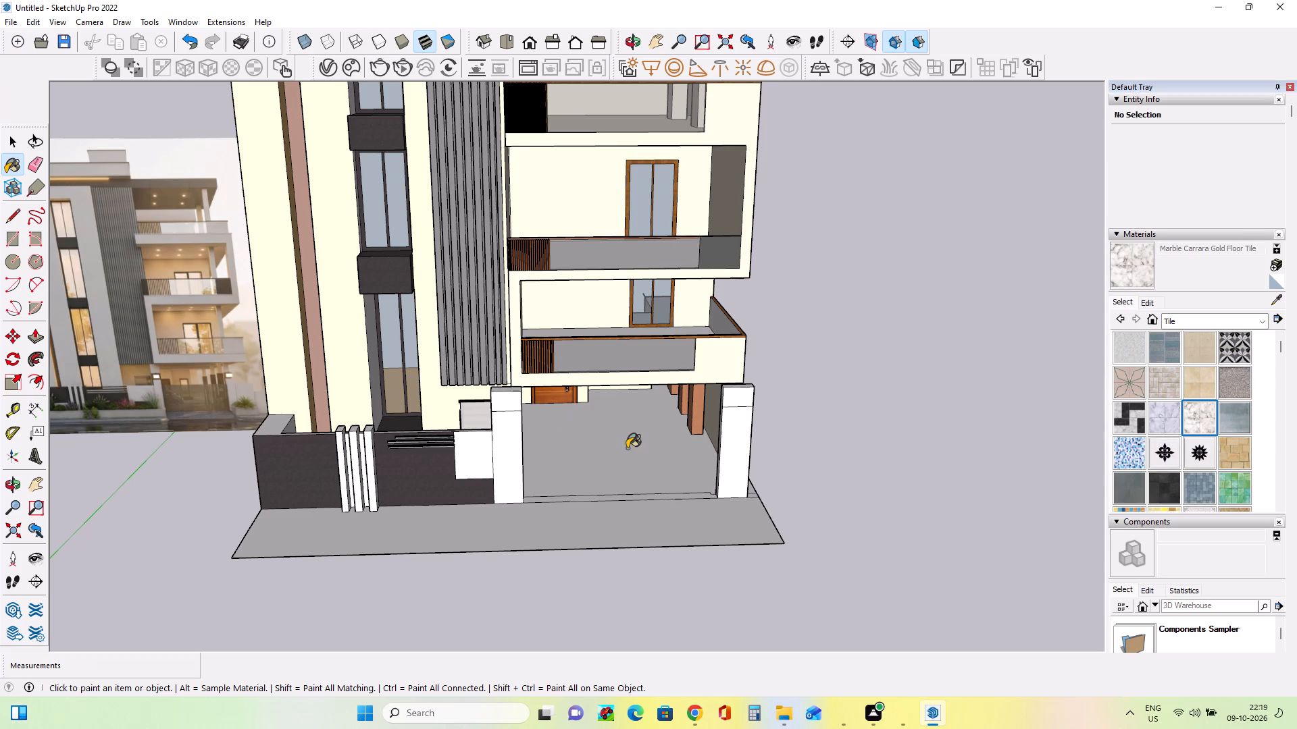
Create a new material based on Marble Carrara Gold Floor Tile with the texture size set to 20' by 20'.
{"action": "middle_click_drag", "start_coordinate": [701, 456], "coordinate": [676, 427]}
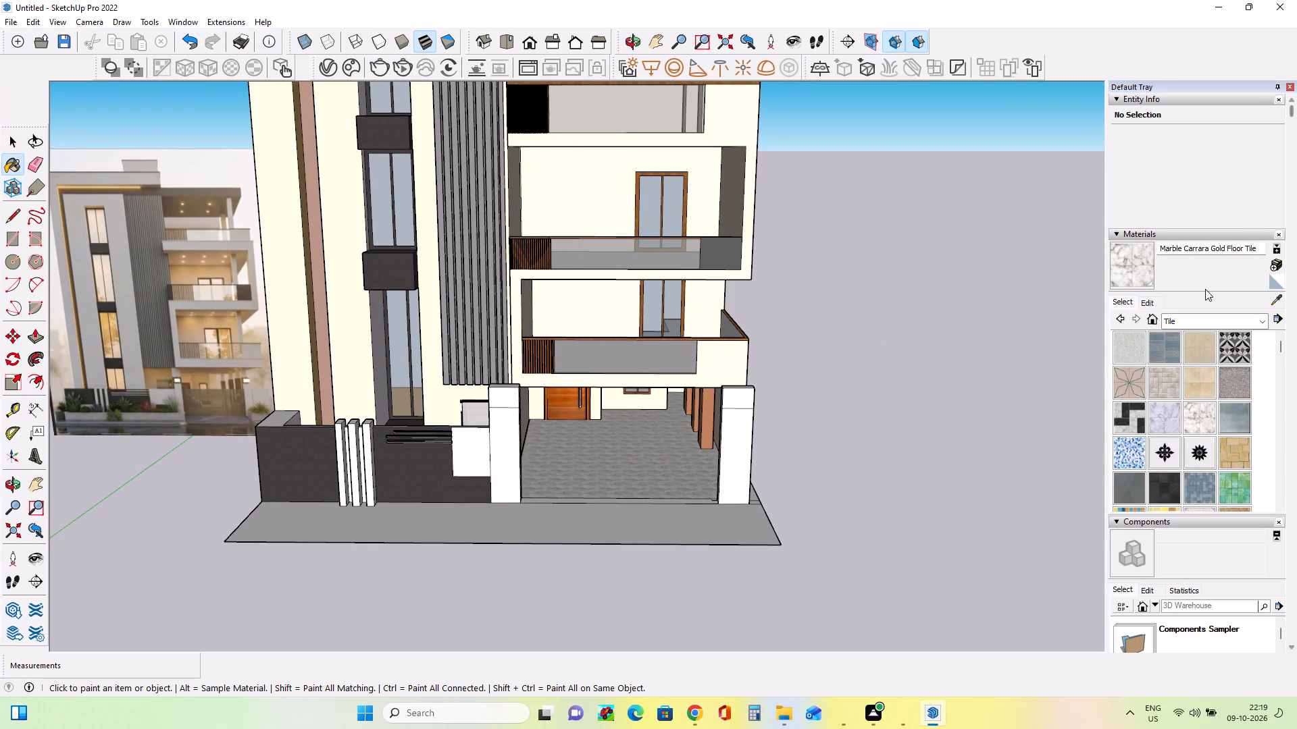
{"action": "left_click", "coordinate": [1277, 263]}
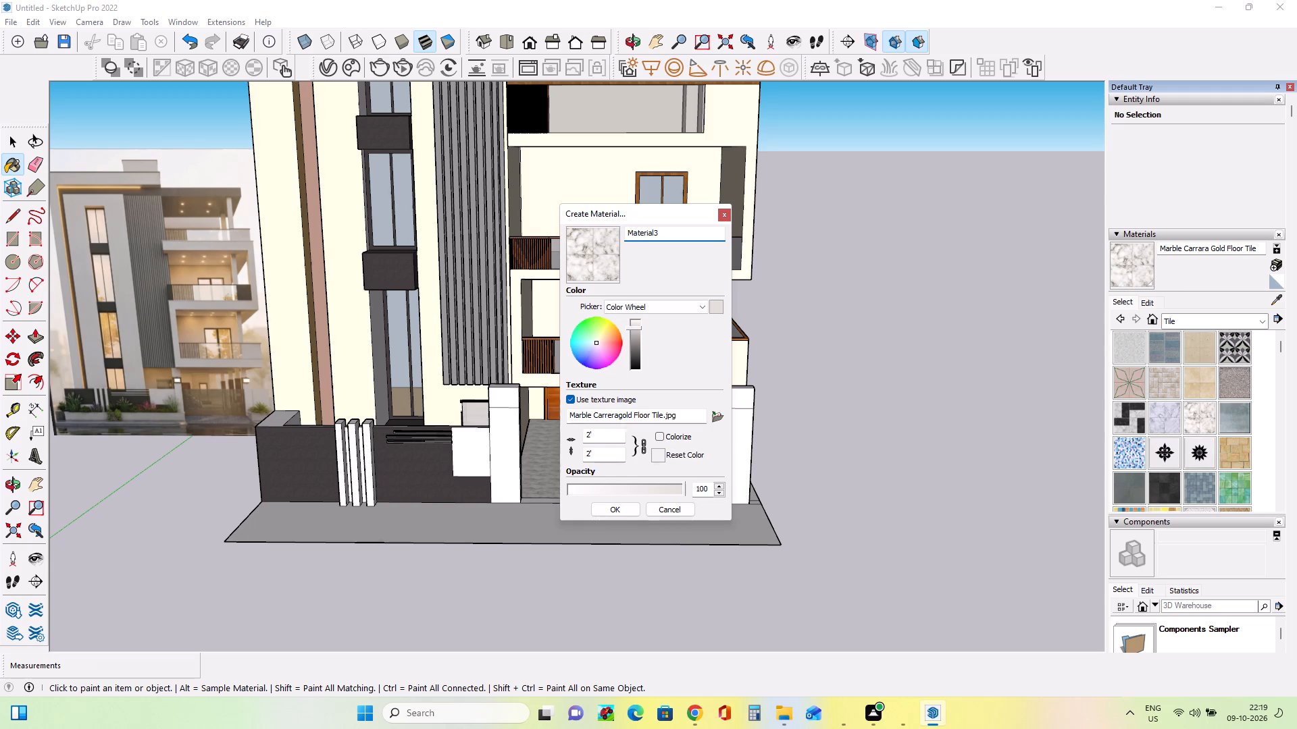
{"action": "left_click", "coordinate": [602, 439]}
{"action": "key", "text": "BackSpace"}
{"action": "key", "text": "BackSpace"}
{"action": "key", "text": "BackSpace"}
{"action": "type", "text": "20'"}
{"action": "key", "text": "Return"}
{"action": "left_click", "coordinate": [618, 512]}
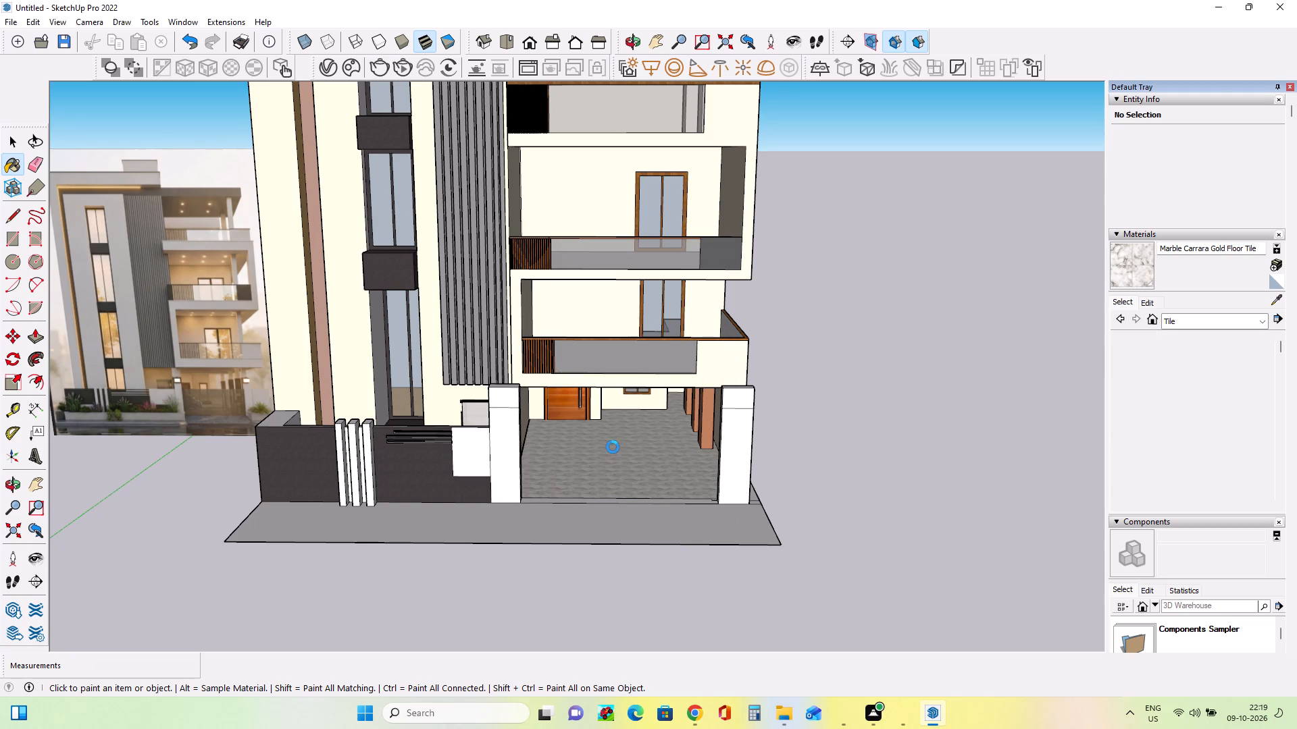
Paint the porch floor with the new 20' marble tile material.
{"action": "left_click", "coordinate": [613, 447]}
{"action": "middle_click", "coordinate": [674, 504]}
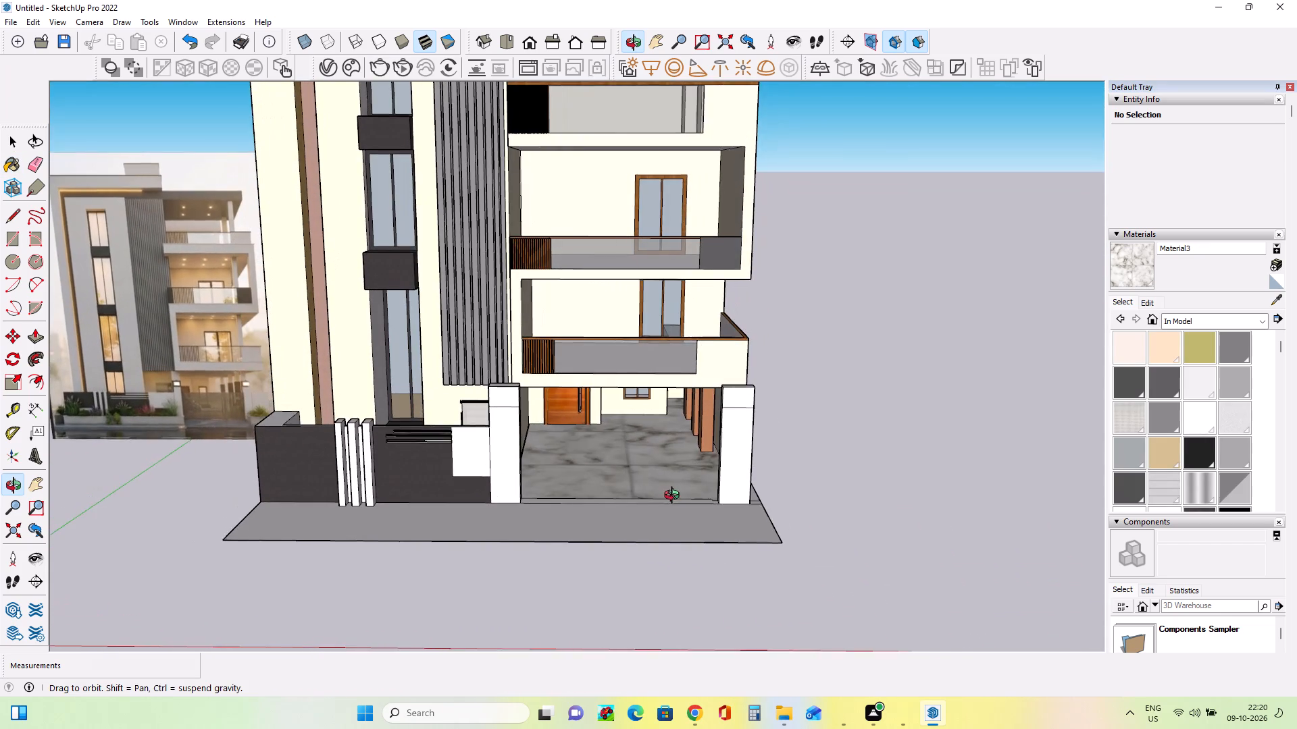
{"action": "scroll", "coordinate": [721, 514], "scroll_direction": "down", "scroll_amount": 1}
{"action": "middle_click_drag", "start_coordinate": [721, 533], "coordinate": [725, 558]}
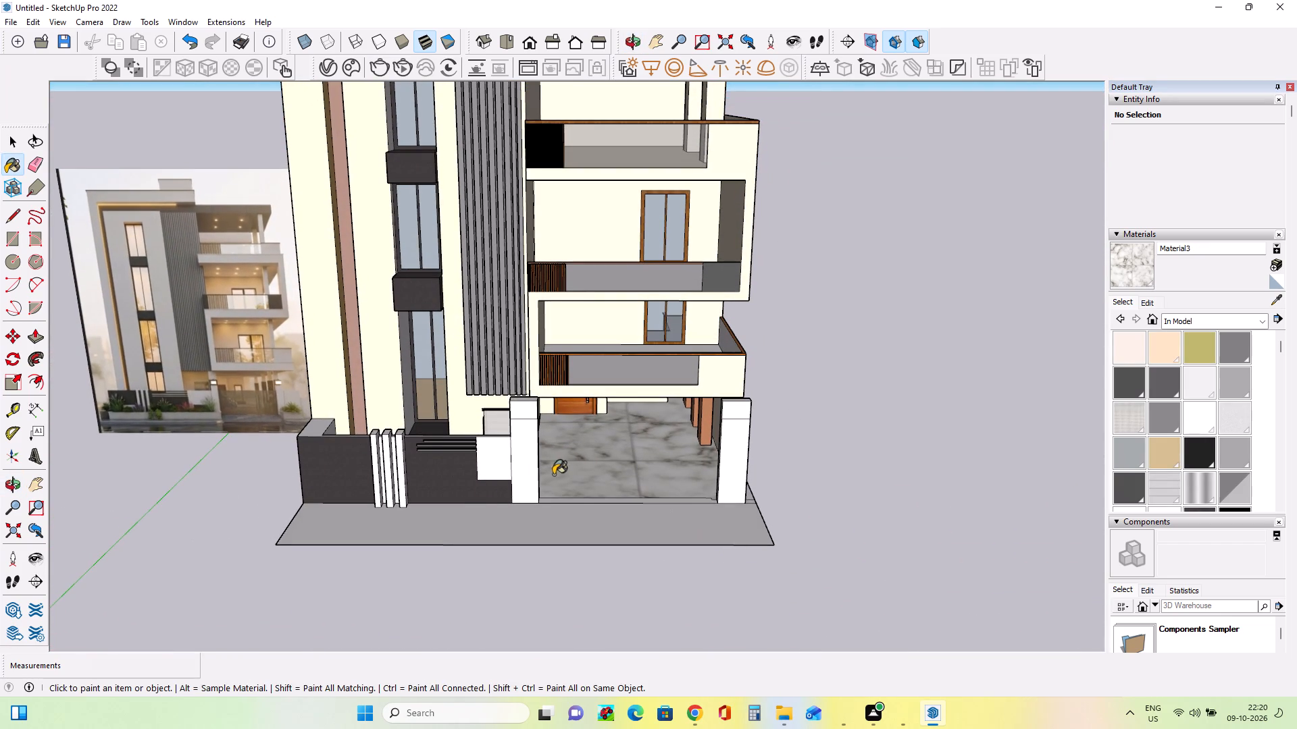
Examine the front boundary wall and compare it with the wall and planter in the reference image.
{"action": "scroll", "coordinate": [463, 499], "scroll_direction": "up", "scroll_amount": 1}
{"action": "middle_click_drag", "start_coordinate": [463, 499], "coordinate": [487, 497]}
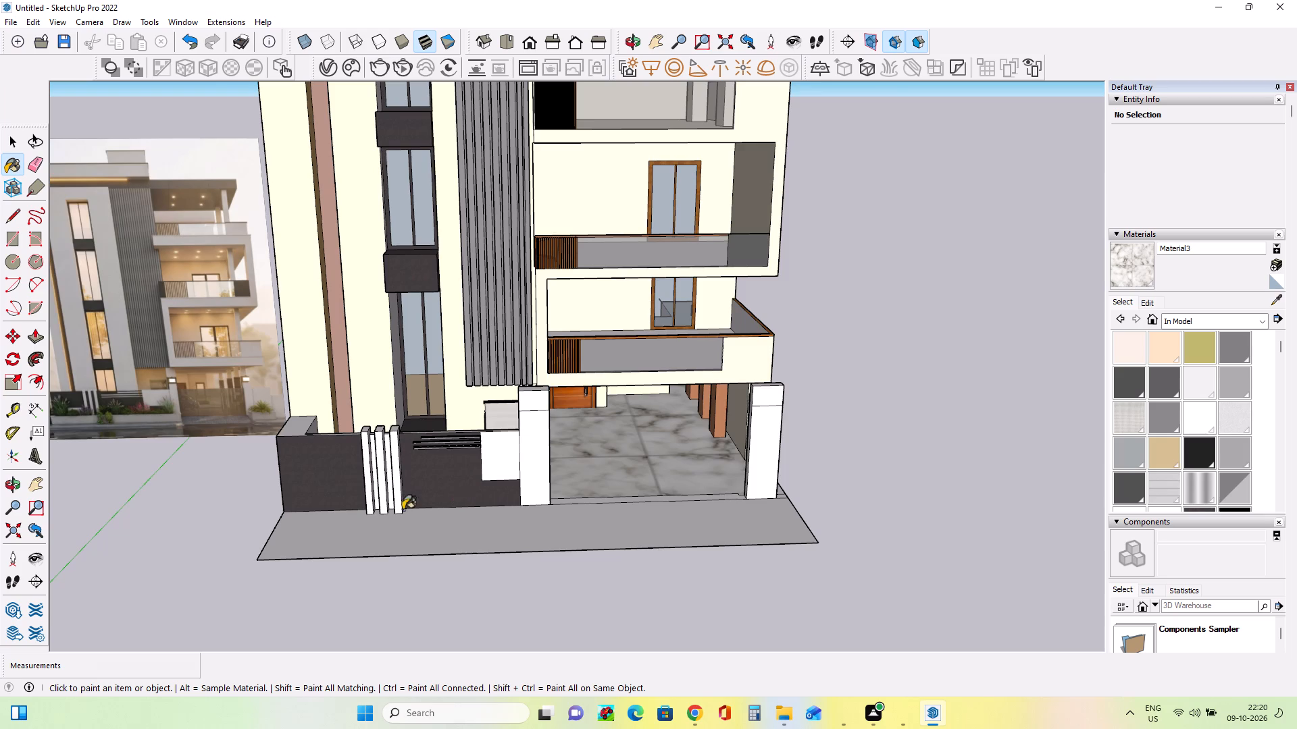
{"action": "scroll", "coordinate": [313, 511], "scroll_direction": "up", "scroll_amount": 2}
{"action": "middle_click_drag", "start_coordinate": [329, 508], "coordinate": [345, 508]}
{"action": "scroll", "coordinate": [519, 516], "scroll_direction": "down", "scroll_amount": 4}
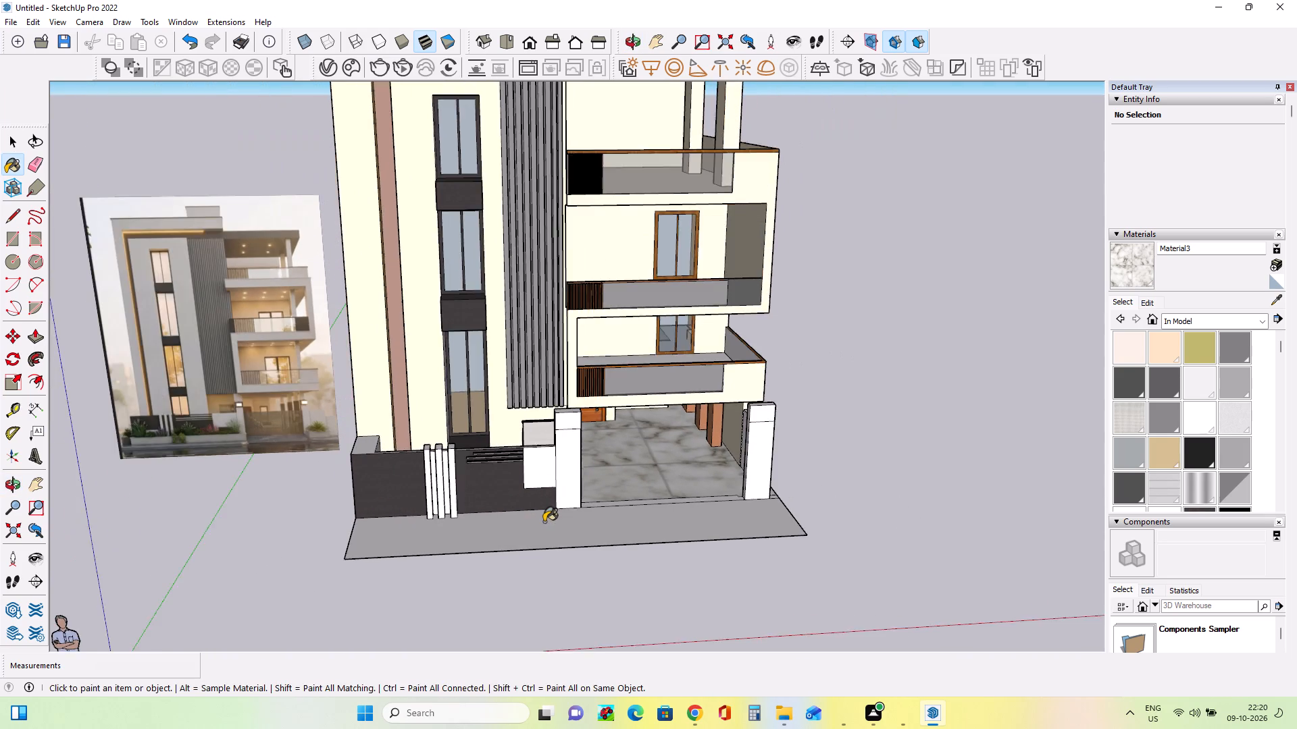
{"action": "scroll", "coordinate": [544, 522], "scroll_direction": "down", "scroll_amount": 3}
{"action": "scroll", "coordinate": [272, 473], "scroll_direction": "up", "scroll_amount": 16}
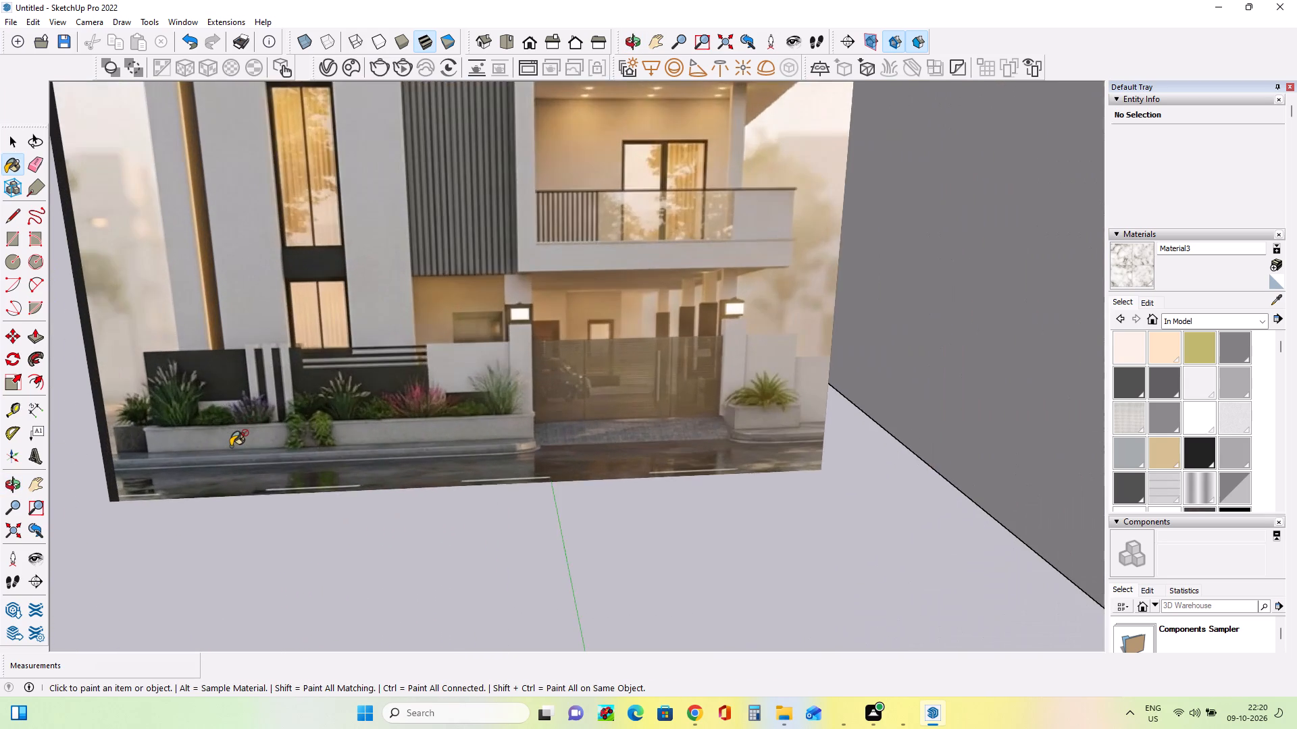
{"action": "scroll", "coordinate": [232, 446], "scroll_direction": "down", "scroll_amount": 13}
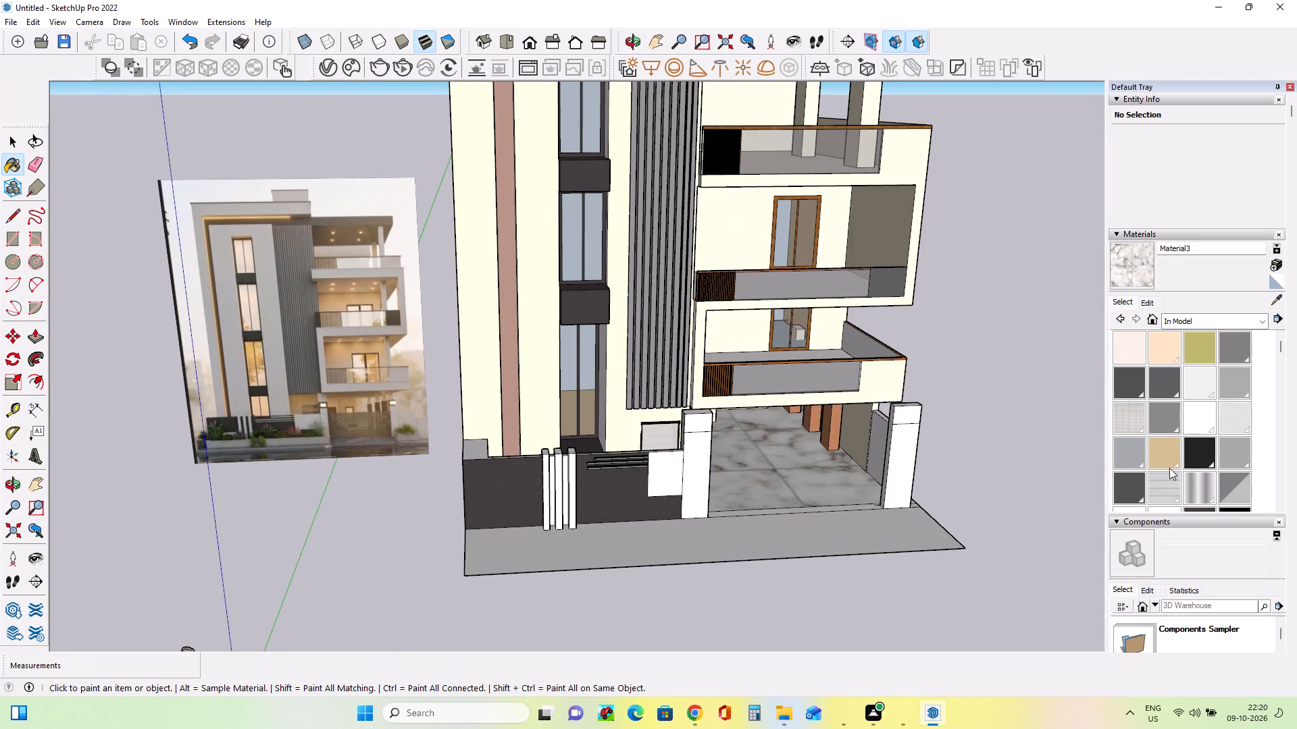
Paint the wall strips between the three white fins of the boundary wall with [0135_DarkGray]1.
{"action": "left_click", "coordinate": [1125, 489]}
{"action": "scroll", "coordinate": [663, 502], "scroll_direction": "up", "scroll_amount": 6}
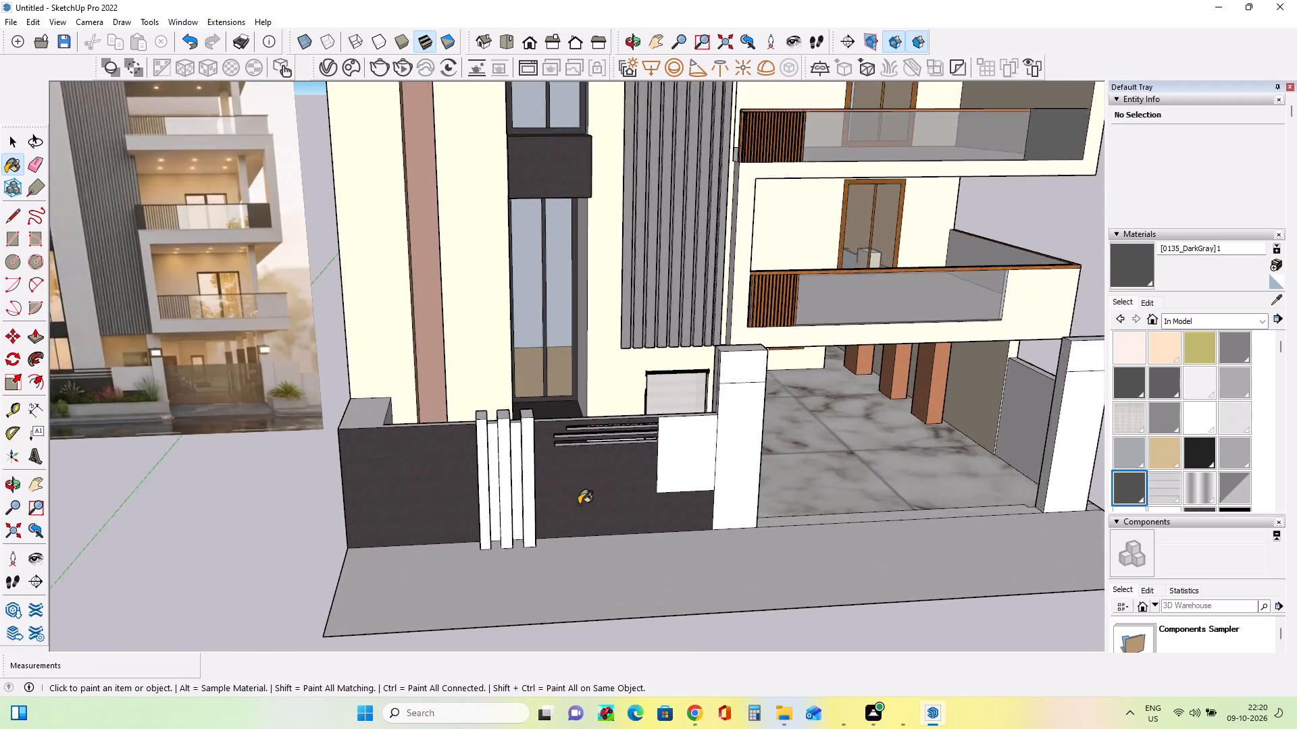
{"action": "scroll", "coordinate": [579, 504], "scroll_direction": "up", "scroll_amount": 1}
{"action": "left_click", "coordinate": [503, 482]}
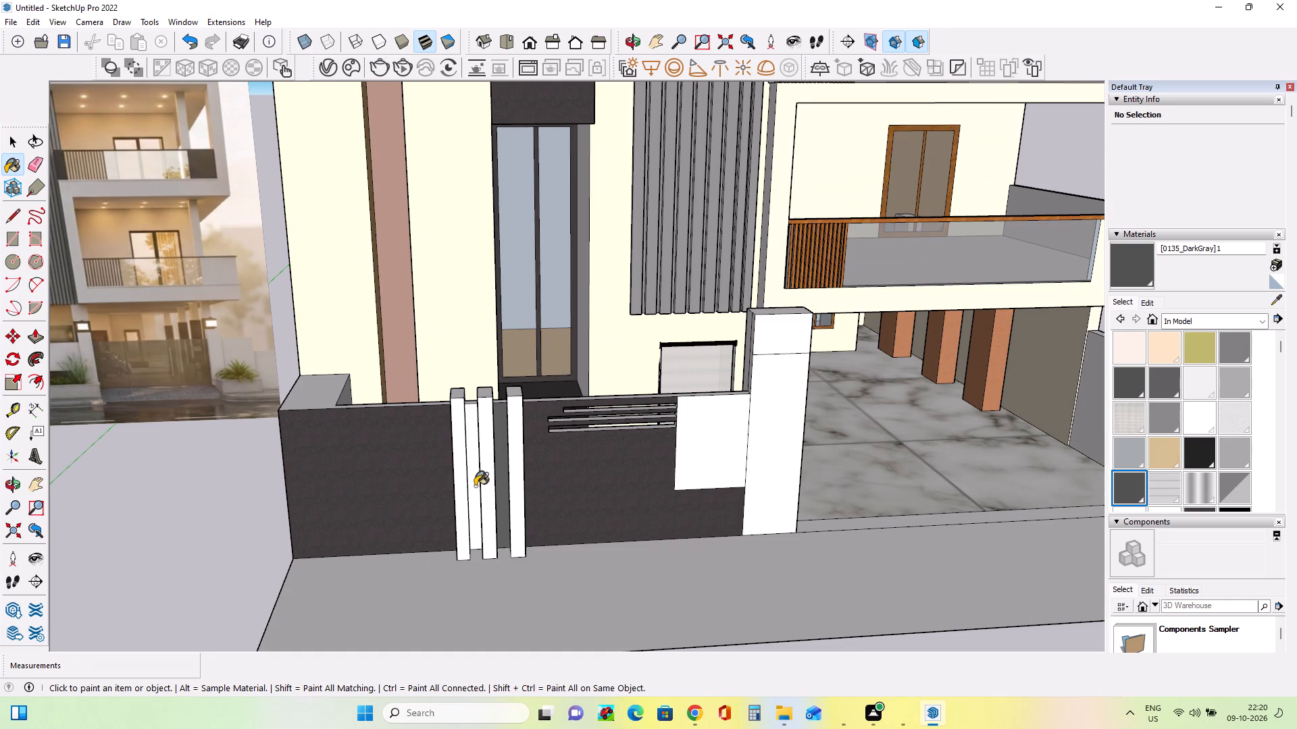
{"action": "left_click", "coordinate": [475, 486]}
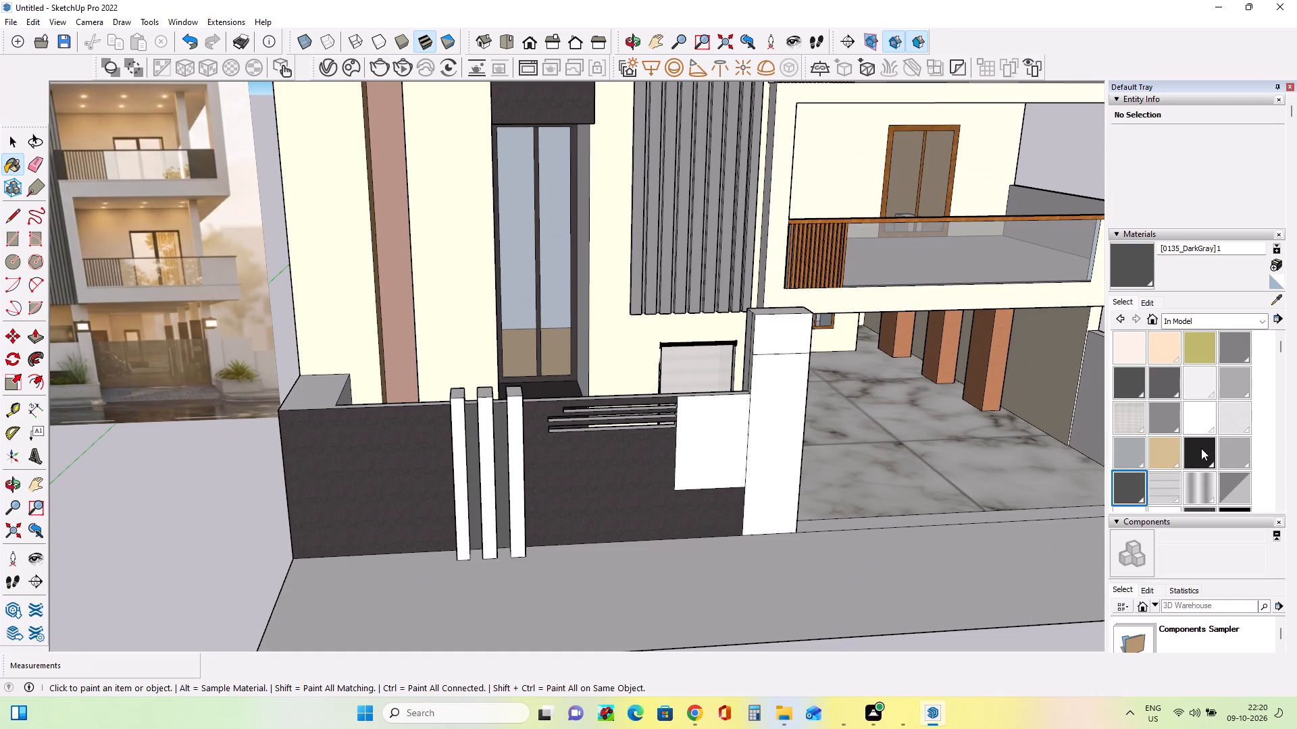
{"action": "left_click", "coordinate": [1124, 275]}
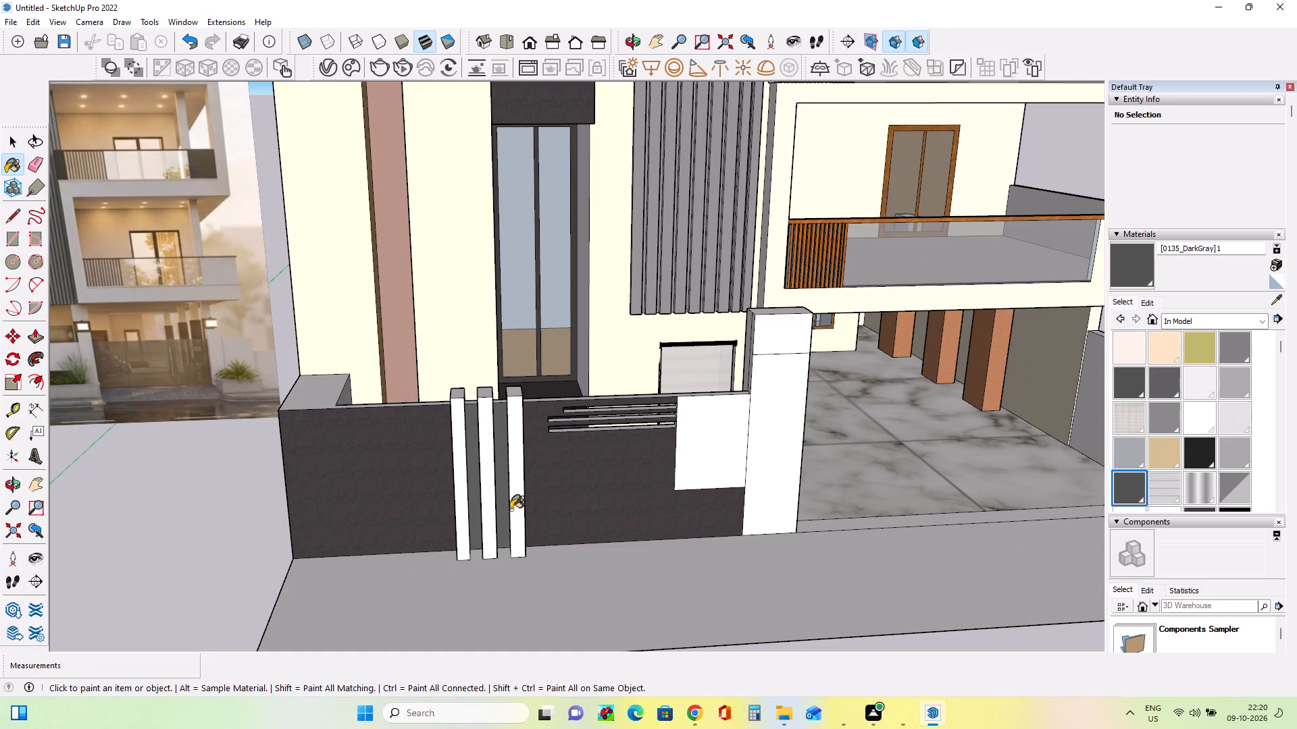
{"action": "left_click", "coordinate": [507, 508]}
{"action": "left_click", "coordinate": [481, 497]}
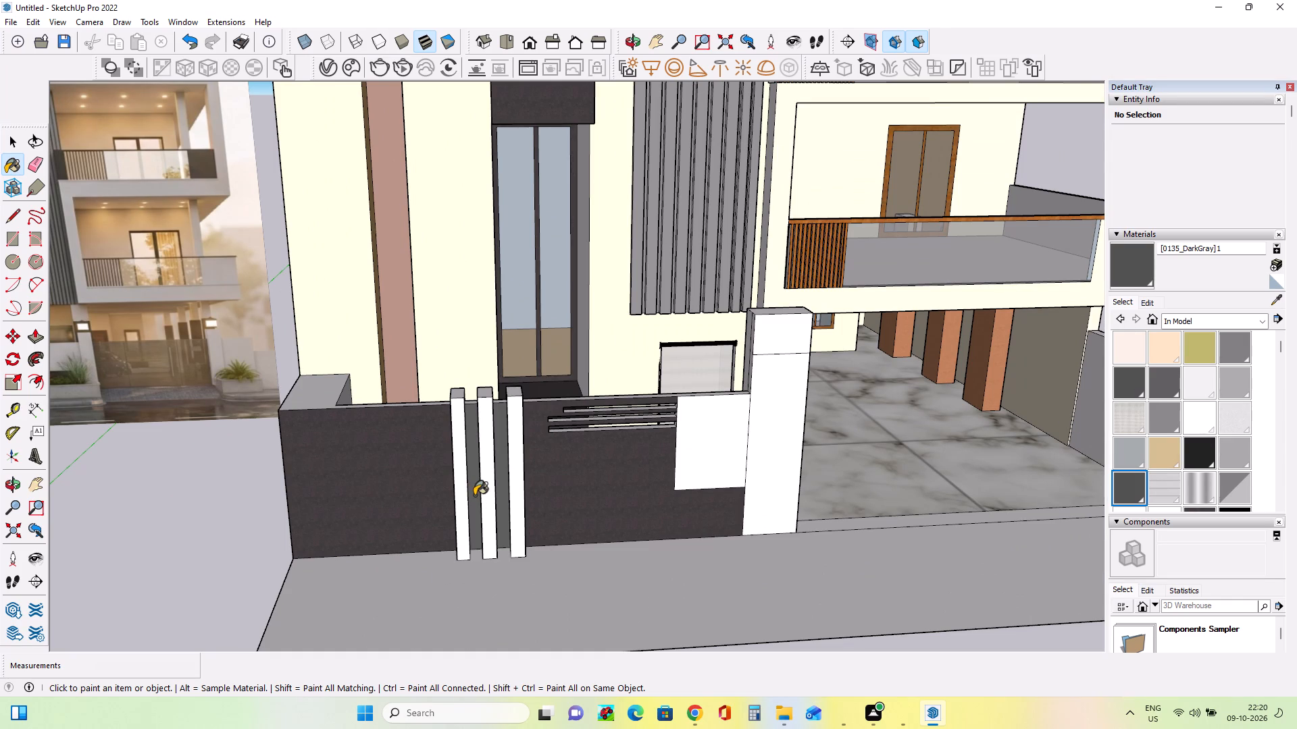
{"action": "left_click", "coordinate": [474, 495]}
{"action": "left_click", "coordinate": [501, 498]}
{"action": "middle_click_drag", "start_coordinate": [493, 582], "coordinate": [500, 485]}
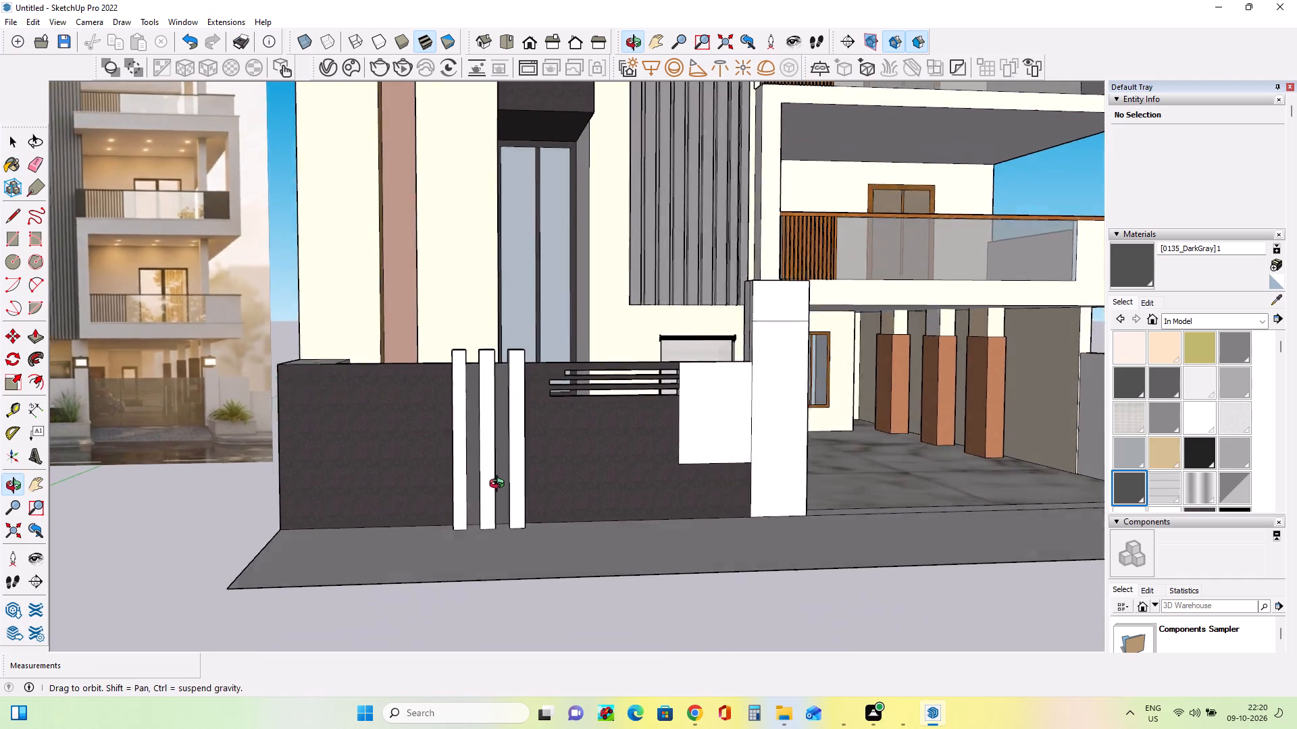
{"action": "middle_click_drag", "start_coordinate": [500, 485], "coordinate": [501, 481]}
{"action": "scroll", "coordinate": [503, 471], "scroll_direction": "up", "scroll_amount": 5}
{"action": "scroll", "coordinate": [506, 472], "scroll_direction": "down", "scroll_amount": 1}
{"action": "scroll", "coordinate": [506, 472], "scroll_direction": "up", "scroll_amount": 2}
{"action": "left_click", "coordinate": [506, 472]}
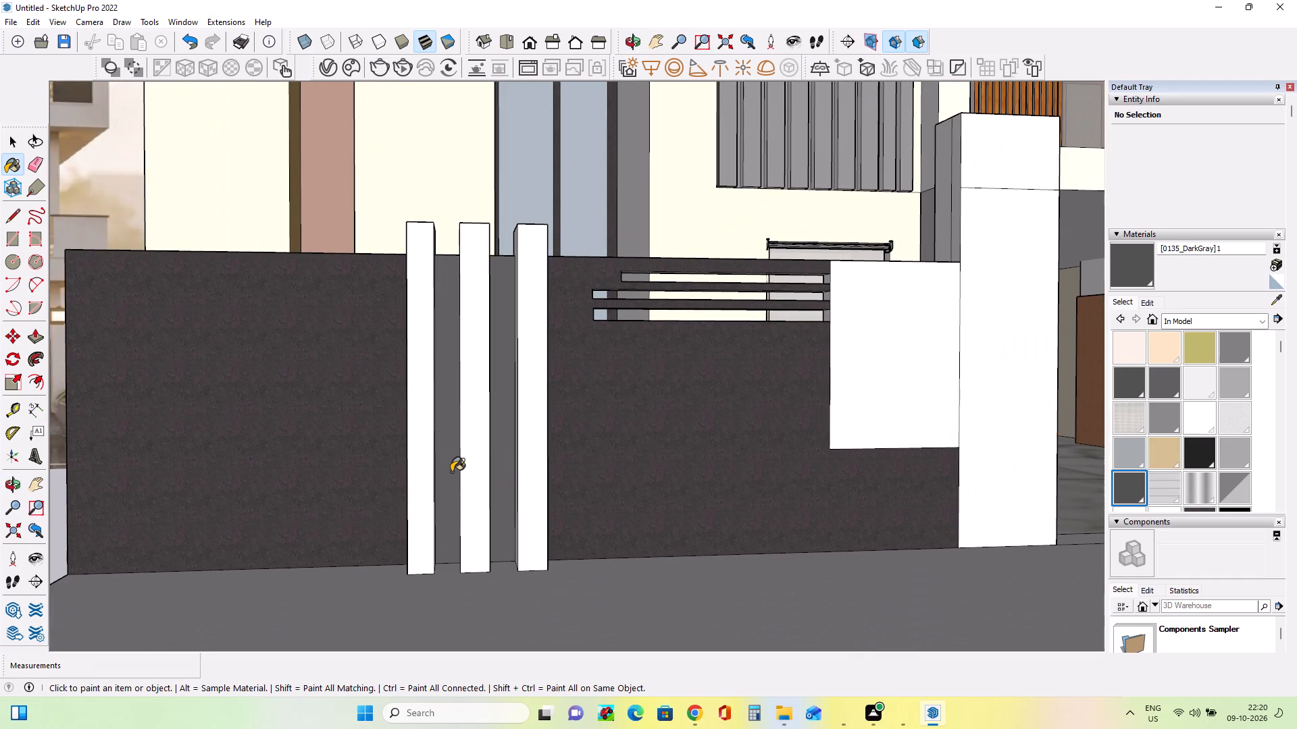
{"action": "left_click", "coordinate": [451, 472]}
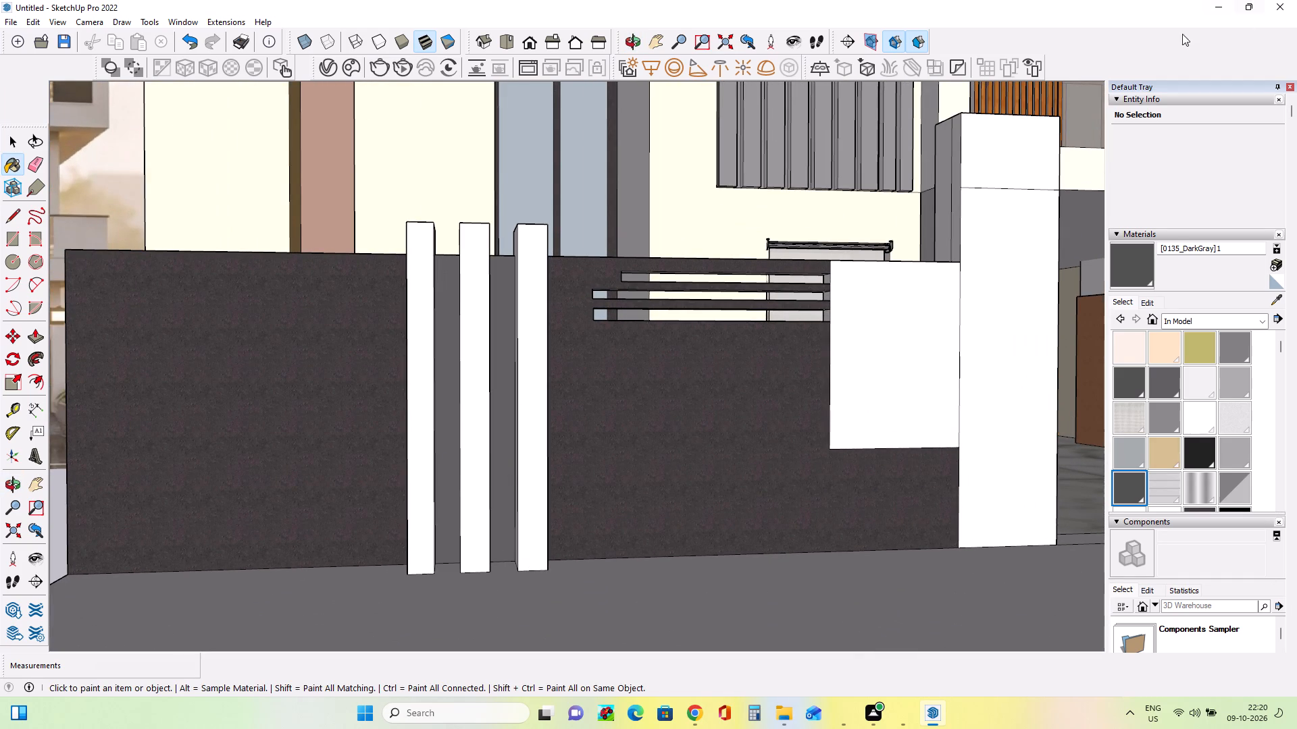
Paint the two wall strips between the white fins with Asphalt New from the Asphalt and Concrete collection.
{"action": "left_click", "coordinate": [1137, 246]}
{"action": "scroll", "coordinate": [1203, 448], "scroll_direction": "down", "scroll_amount": 3}
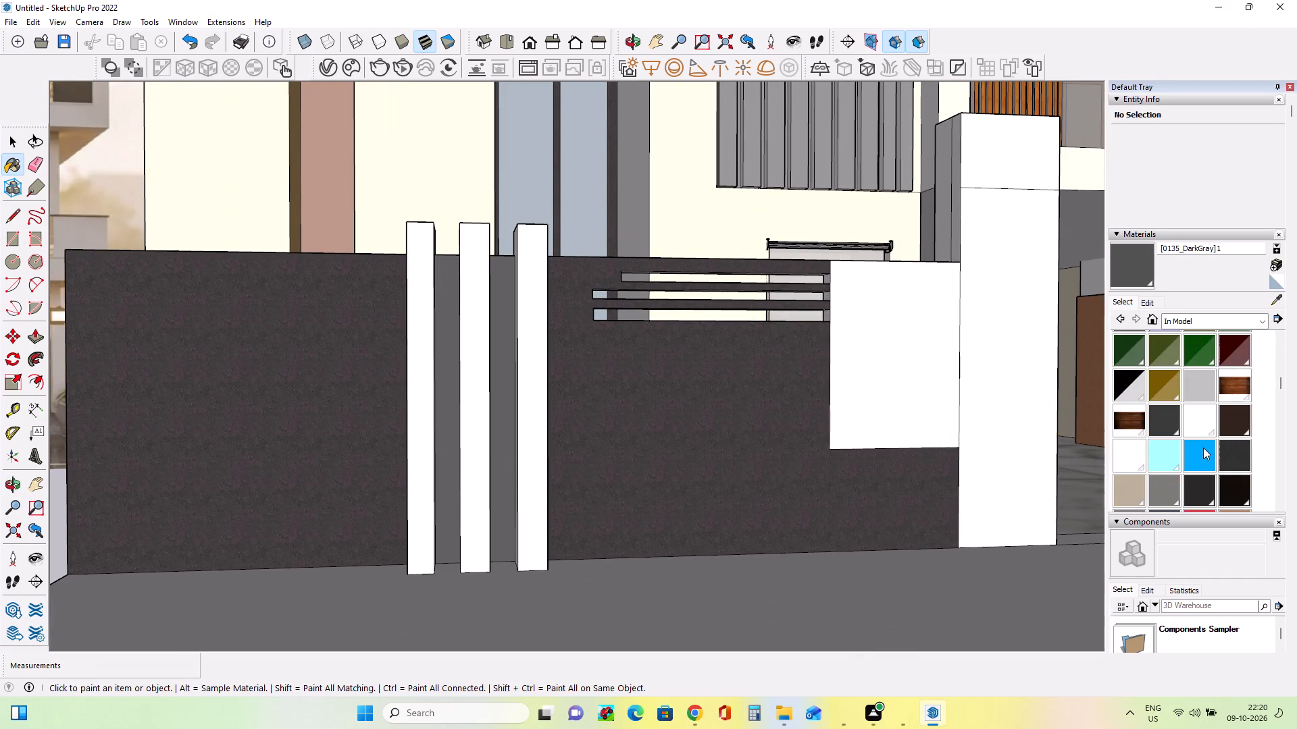
{"action": "scroll", "coordinate": [1203, 448], "scroll_direction": "up", "scroll_amount": 4}
{"action": "left_click", "coordinate": [1190, 320]}
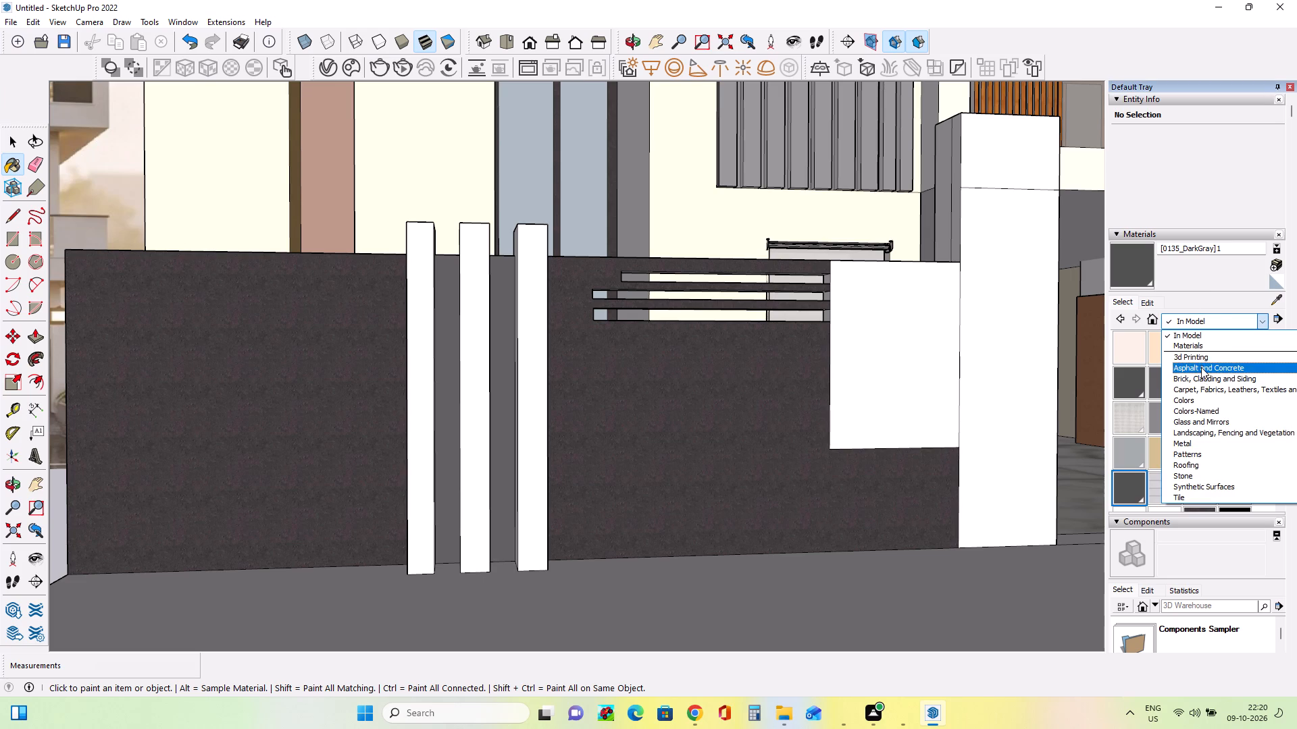
{"action": "left_click", "coordinate": [1201, 364]}
{"action": "left_click", "coordinate": [1129, 346]}
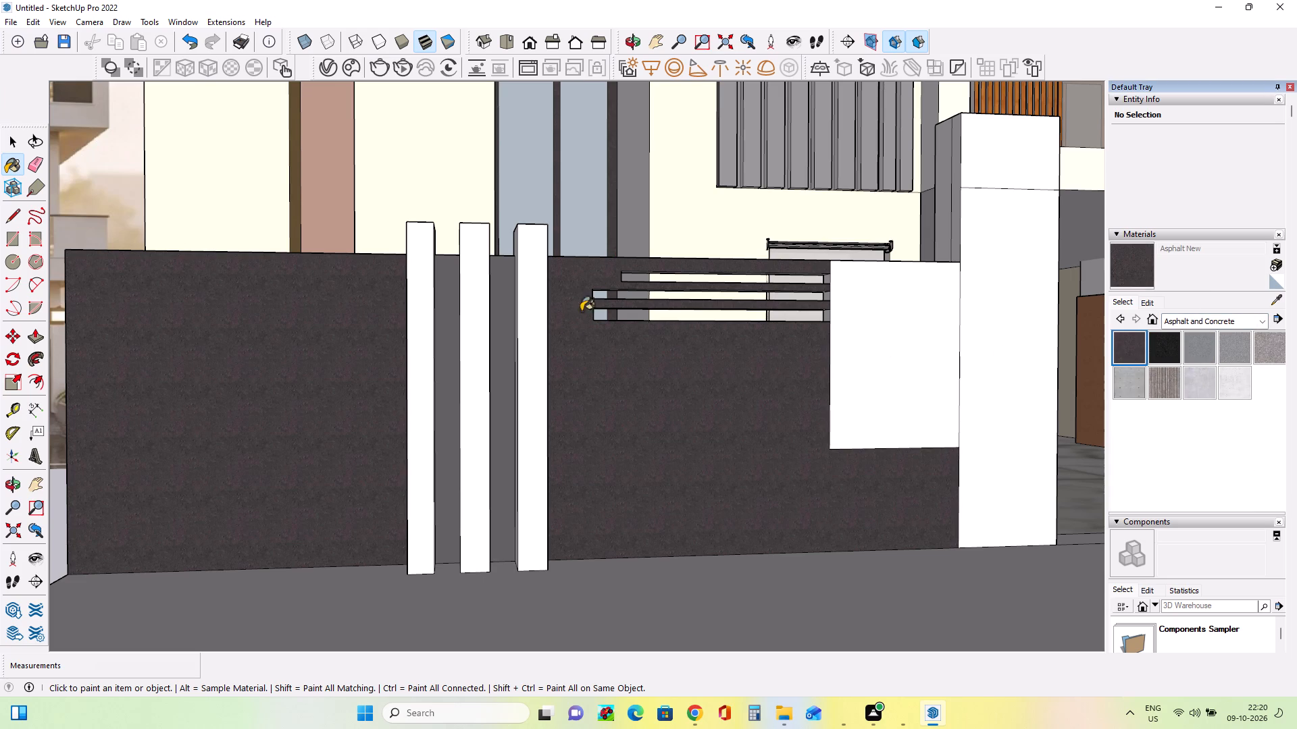
{"action": "left_click", "coordinate": [505, 409]}
{"action": "left_click", "coordinate": [453, 398]}
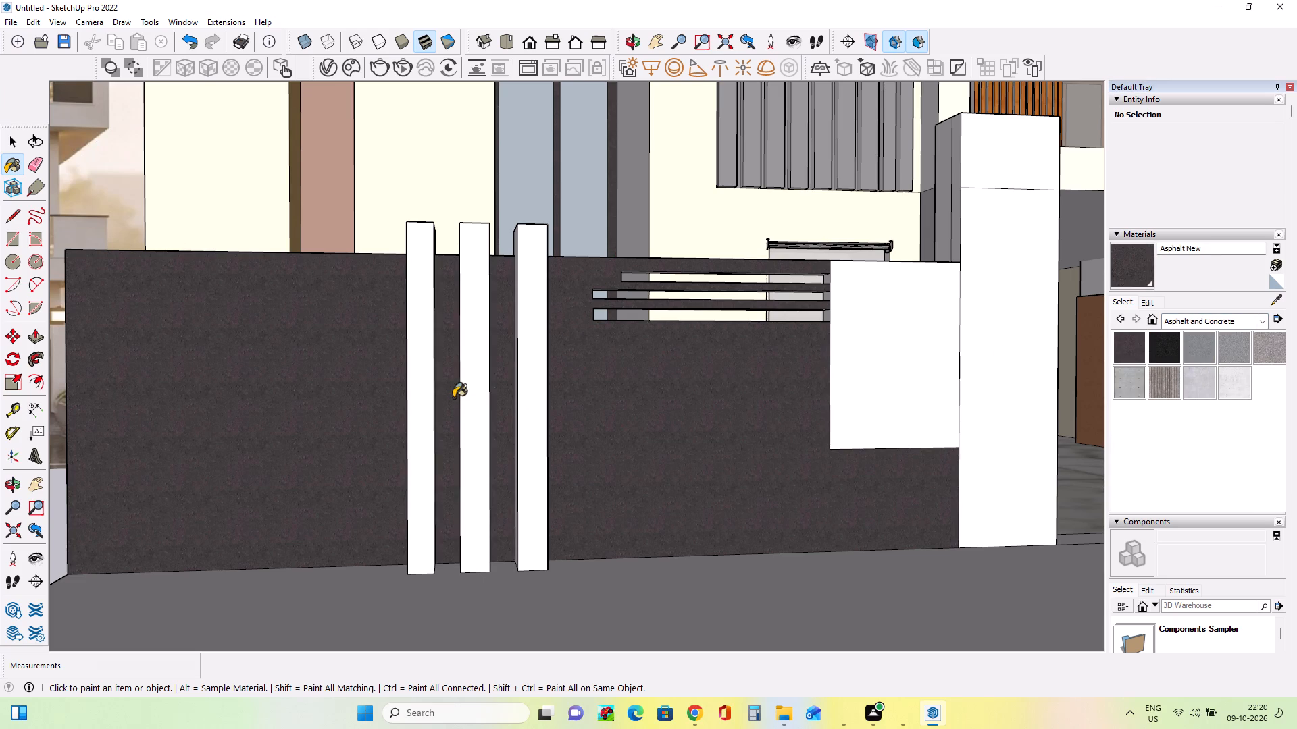
Draw a rectangle about 19' 3" by 2' 8" on the pavement along the front of the dark boundary wall.
{"action": "scroll", "coordinate": [621, 350], "scroll_direction": "down", "scroll_amount": 8}
{"action": "middle_click_drag", "start_coordinate": [632, 378], "coordinate": [644, 446]}
{"action": "scroll", "coordinate": [644, 446], "scroll_direction": "down", "scroll_amount": 4}
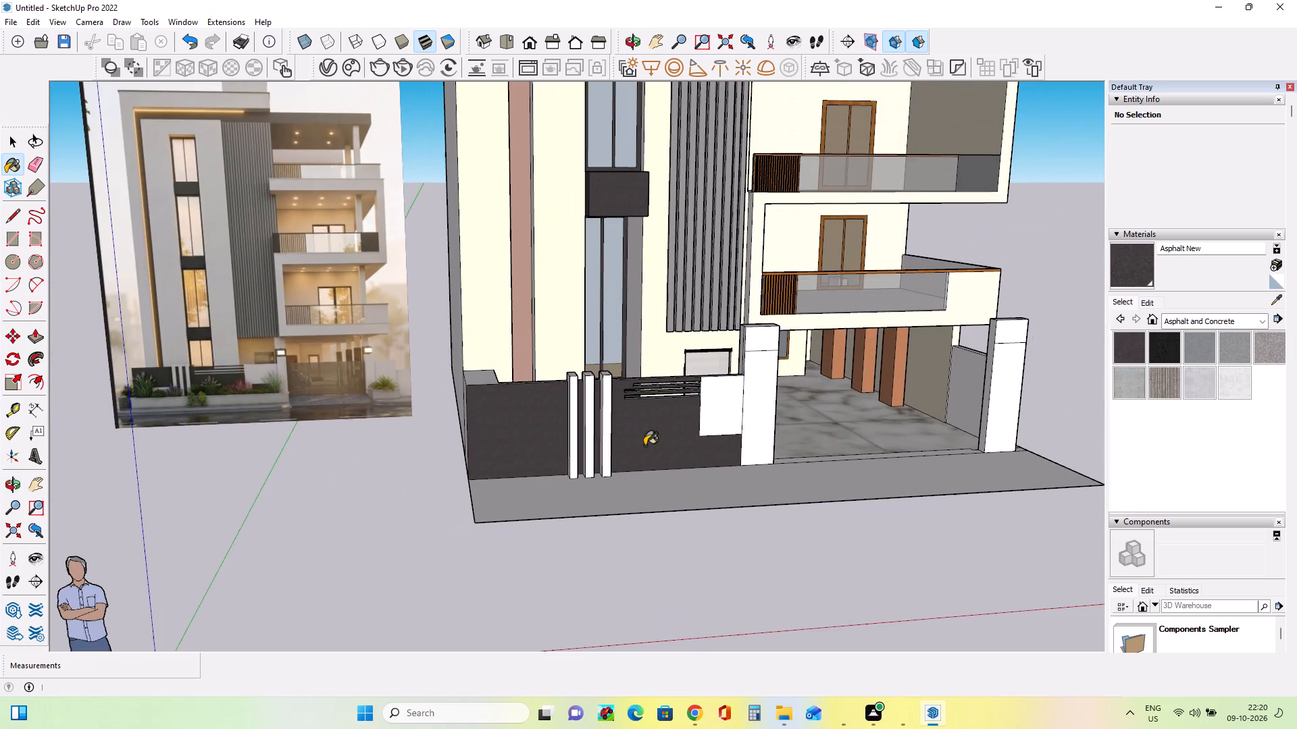
{"action": "middle_click_drag", "start_coordinate": [650, 443], "coordinate": [651, 473]}
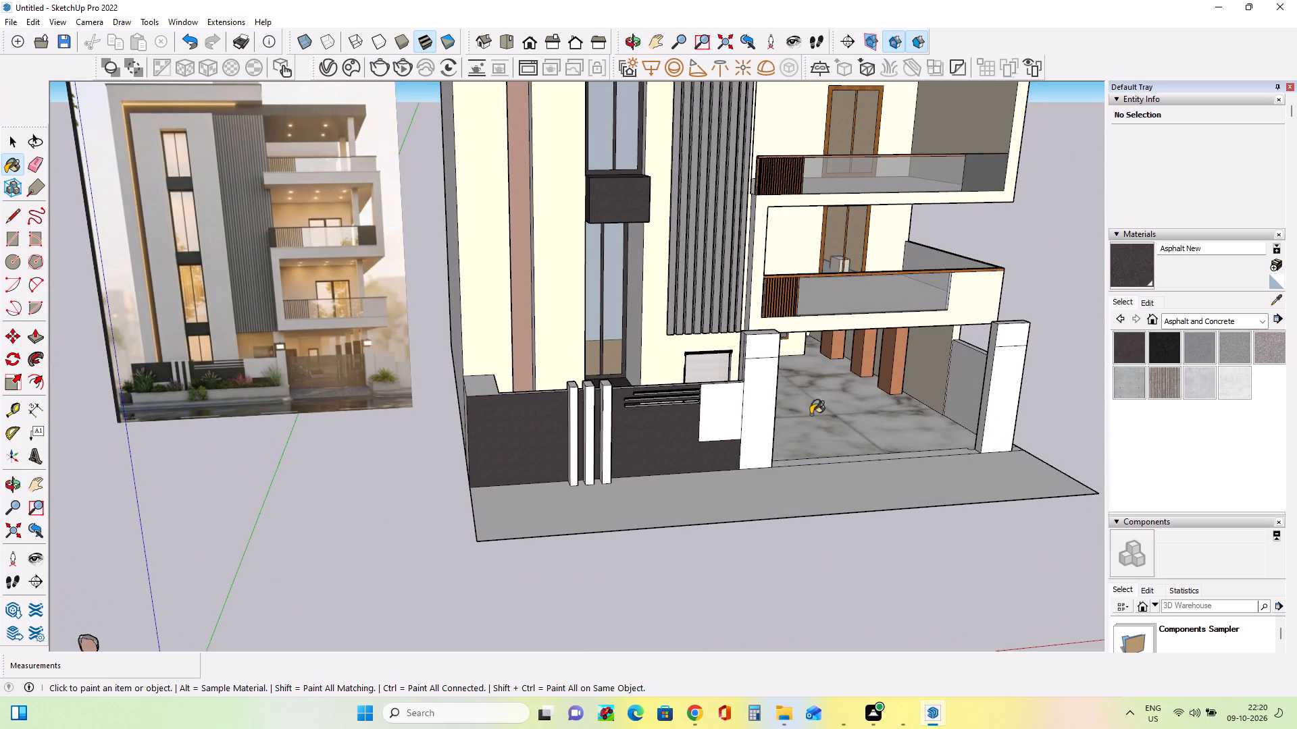
{"action": "left_click", "coordinate": [19, 234]}
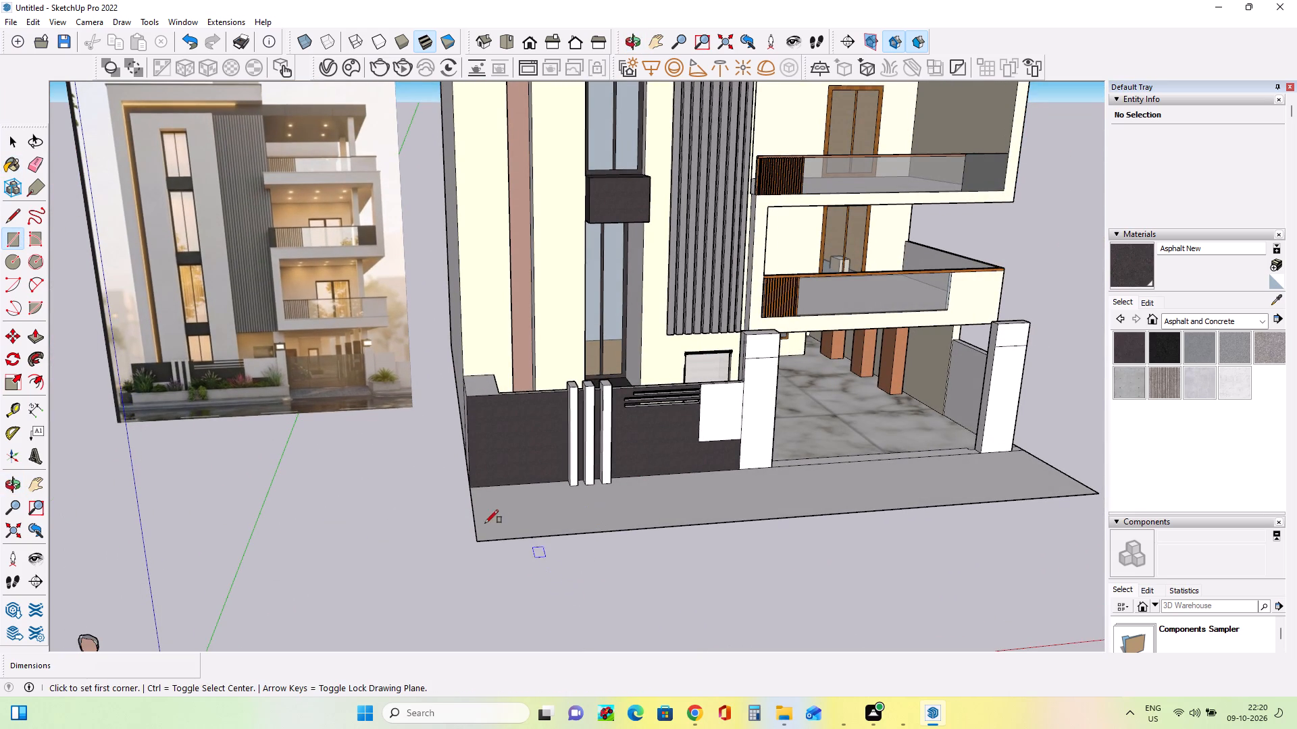
{"action": "left_click", "coordinate": [470, 487]}
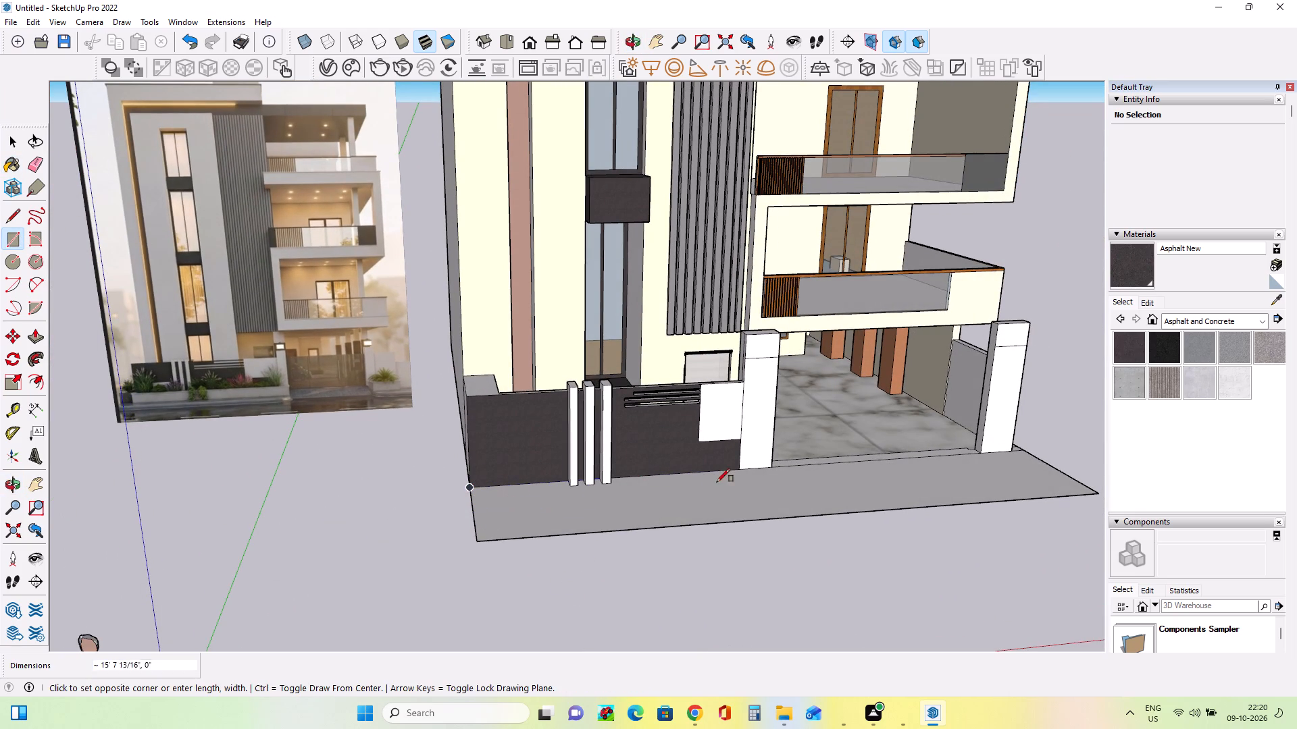
{"action": "left_click", "coordinate": [786, 484]}
Offset the outline of the pavement strip in front of the wall inward by about 5 3/8".
{"action": "middle_click_drag", "start_coordinate": [680, 497], "coordinate": [684, 545]}
{"action": "left_click", "coordinate": [36, 374]}
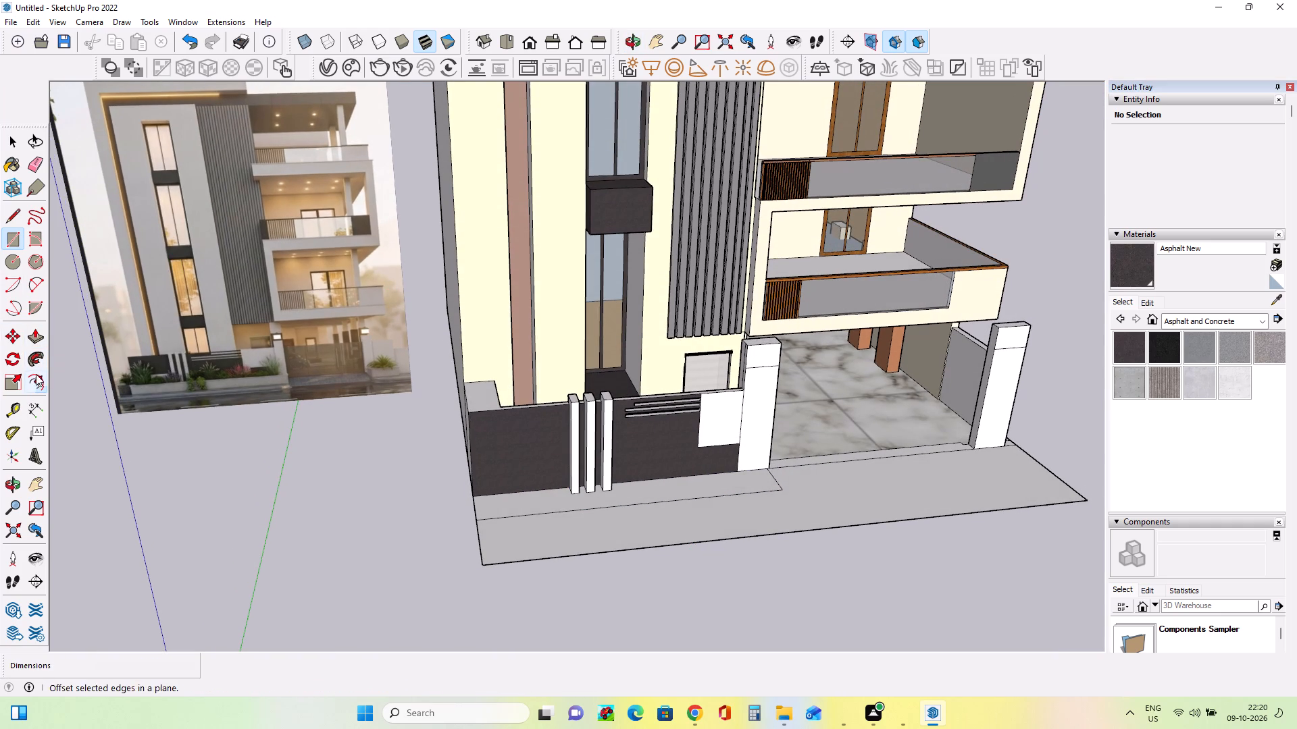
{"action": "left_click", "coordinate": [605, 502]}
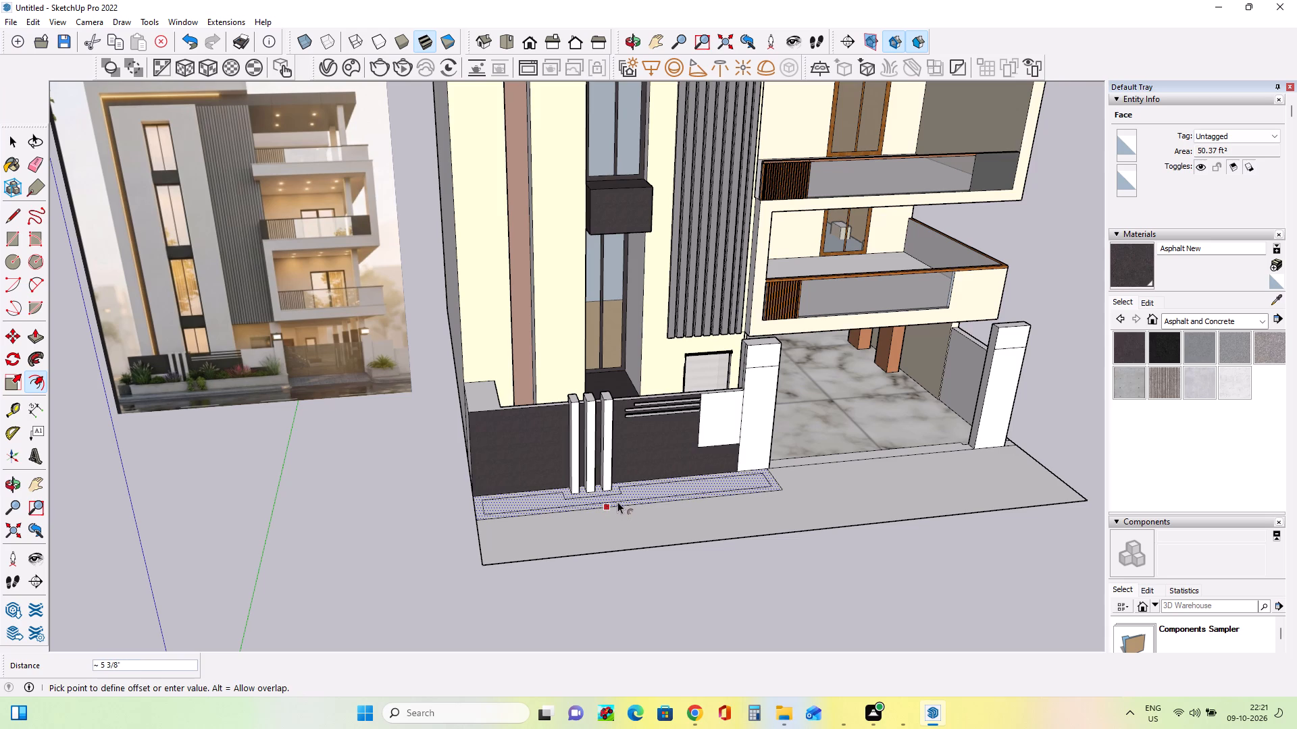
{"action": "left_click", "coordinate": [617, 502]}
Raise the border face of the strip with Push/Pull by about 10 3/8" to form the planter walls.
{"action": "middle_click_drag", "start_coordinate": [668, 506], "coordinate": [673, 537]}
{"action": "scroll", "coordinate": [498, 526], "scroll_direction": "up", "scroll_amount": 2}
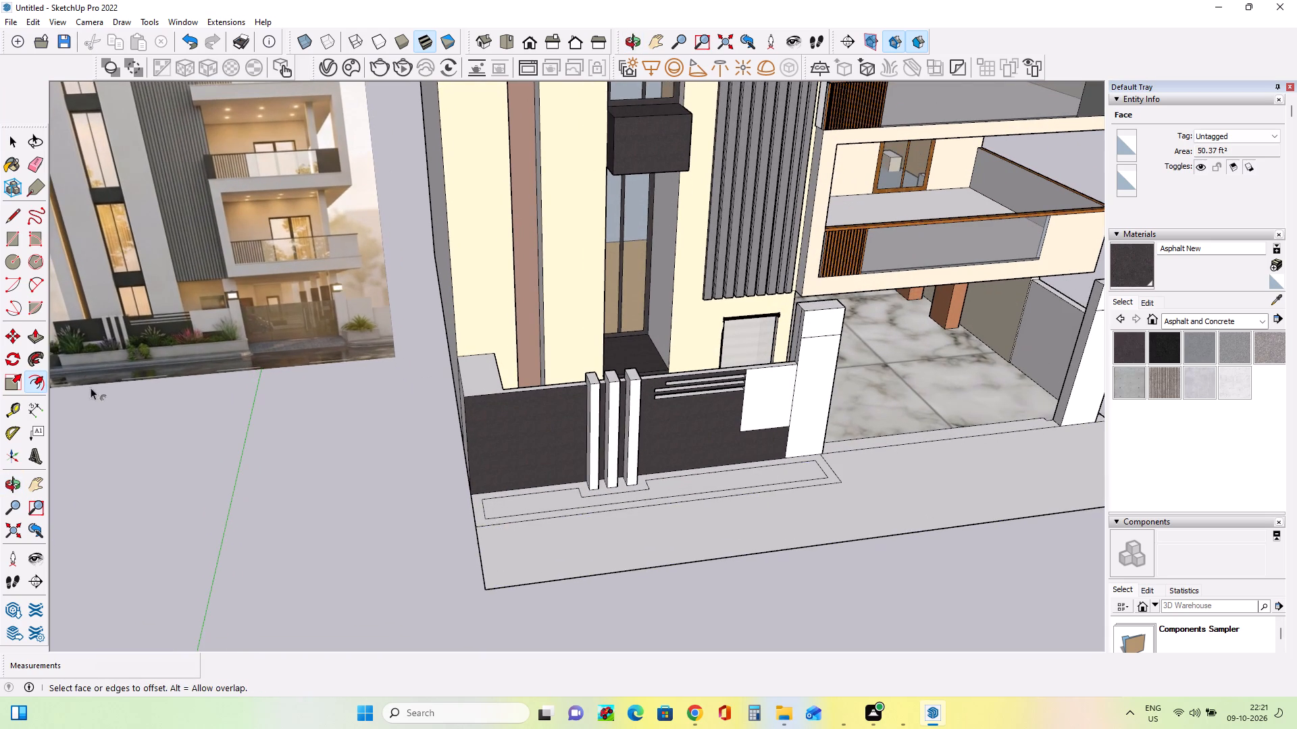
{"action": "left_click", "coordinate": [36, 345]}
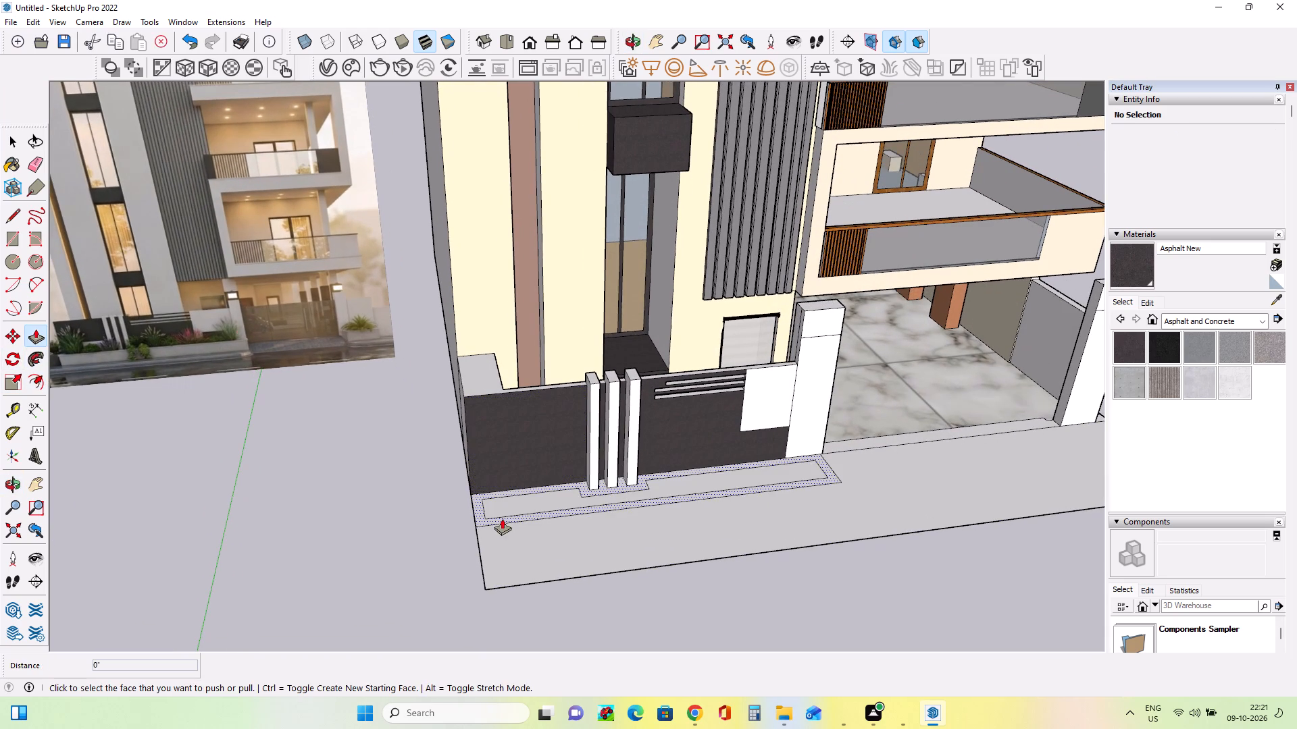
{"action": "left_click", "coordinate": [502, 518]}
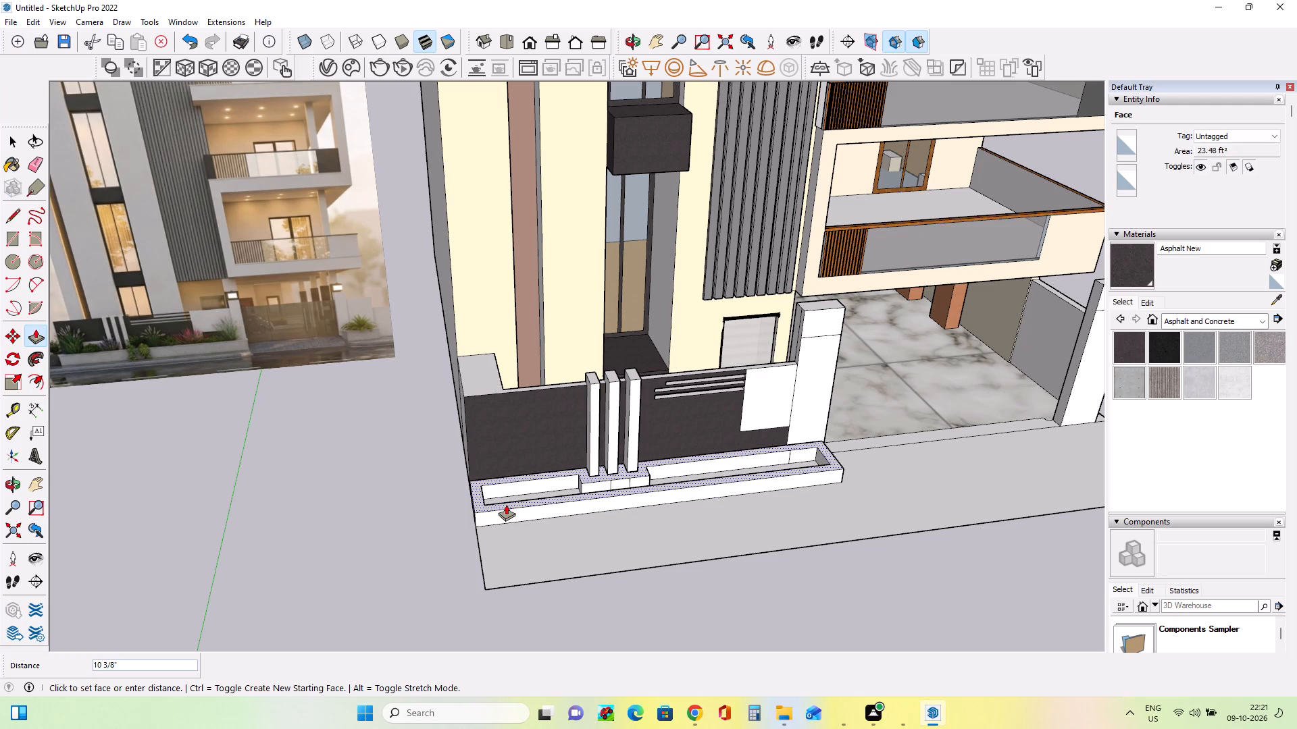
{"action": "left_click", "coordinate": [506, 504]}
Push/Pull the planter's inner faces in front of the three fins flush, moving the two outer ones about 2 15/16".
{"action": "scroll", "coordinate": [642, 510], "scroll_direction": "up", "scroll_amount": 1}
{"action": "middle_click_drag", "start_coordinate": [643, 505], "coordinate": [624, 454]}
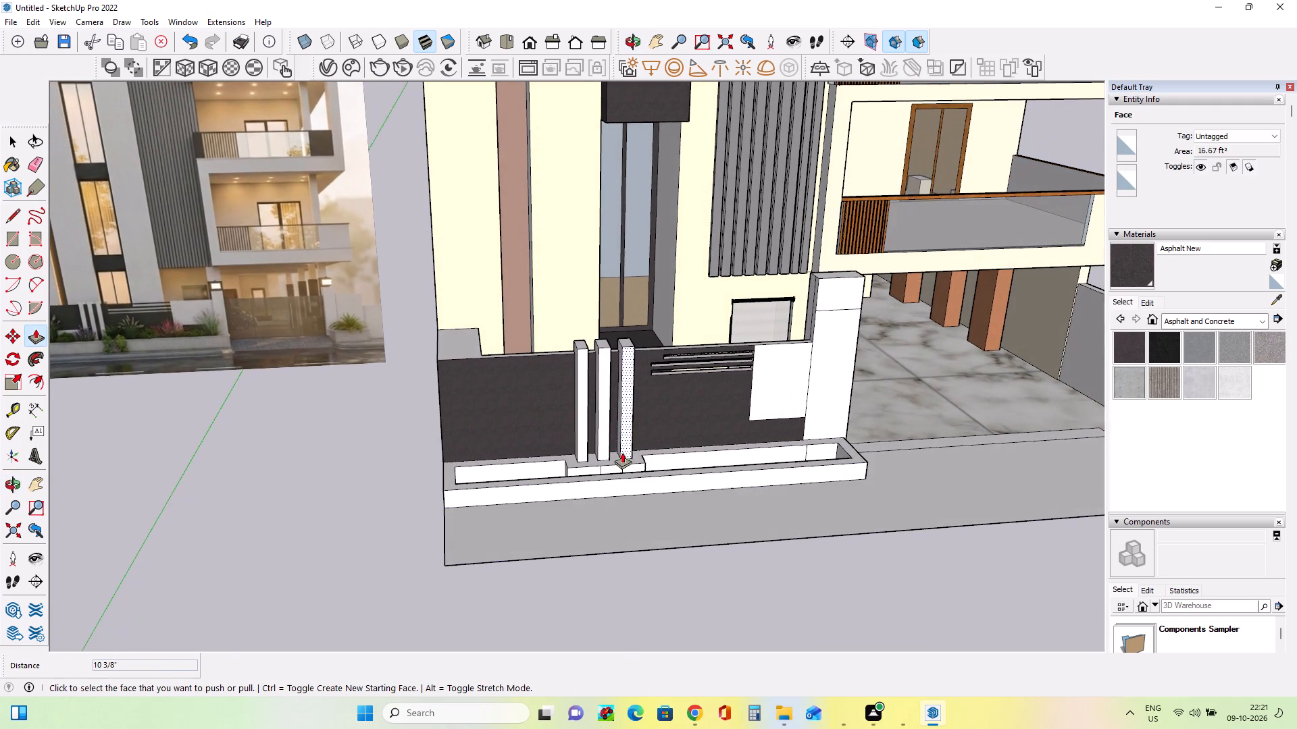
{"action": "scroll", "coordinate": [617, 464], "scroll_direction": "up", "scroll_amount": 5}
{"action": "left_click", "coordinate": [615, 467]}
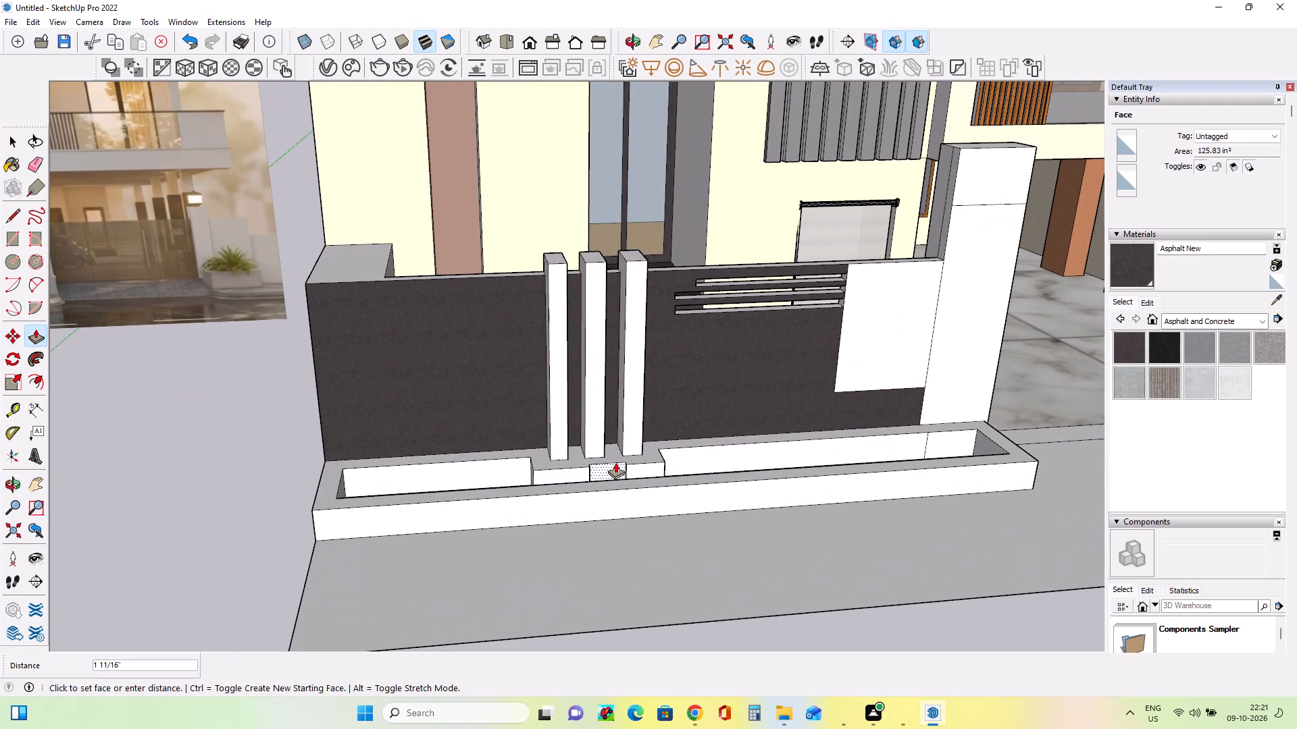
{"action": "left_click", "coordinate": [615, 462]}
{"action": "left_click", "coordinate": [639, 463]}
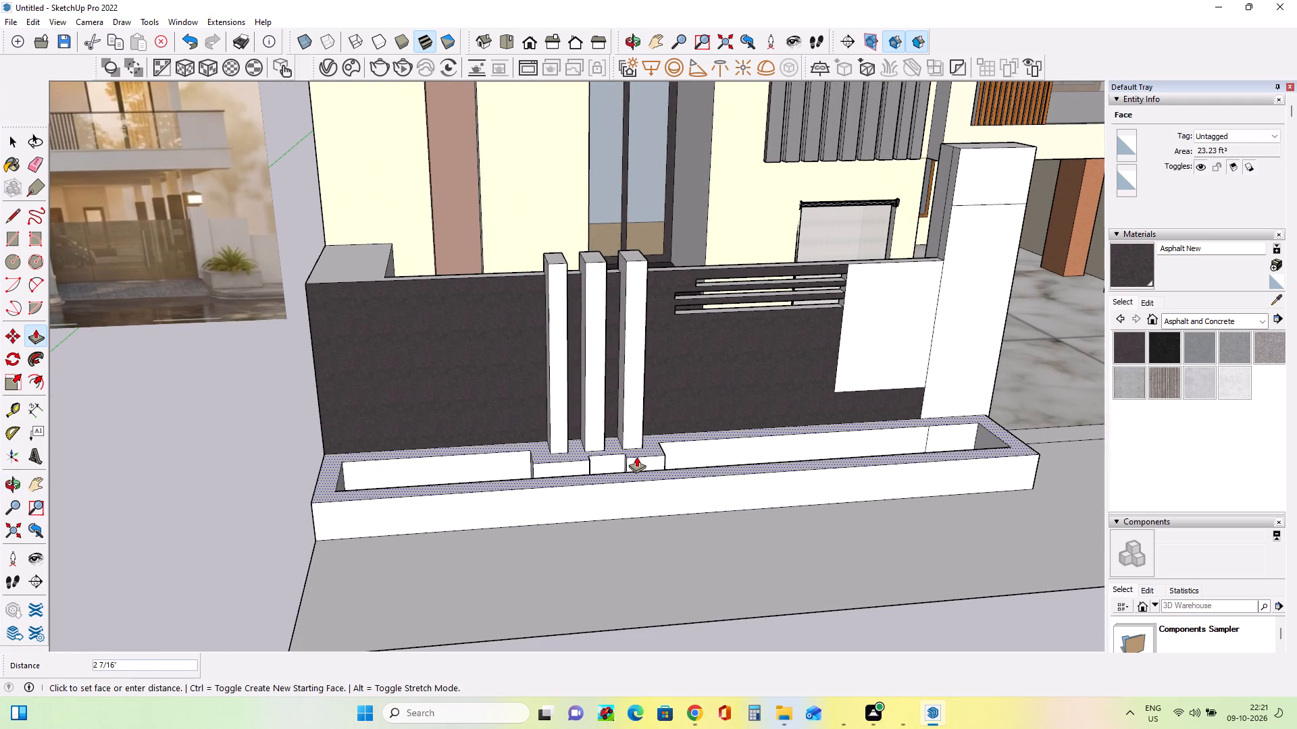
{"action": "key", "text": "Escape"}
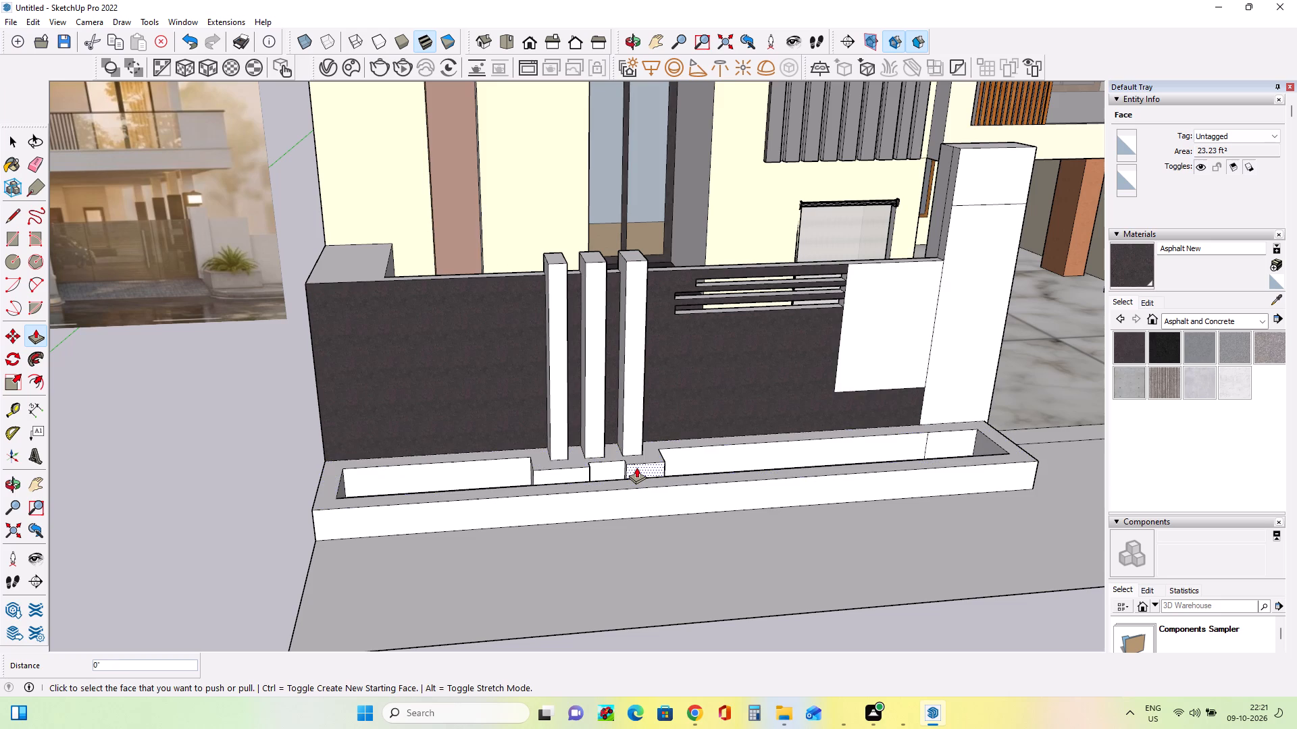
{"action": "left_click", "coordinate": [636, 467]}
{"action": "left_click", "coordinate": [615, 461]}
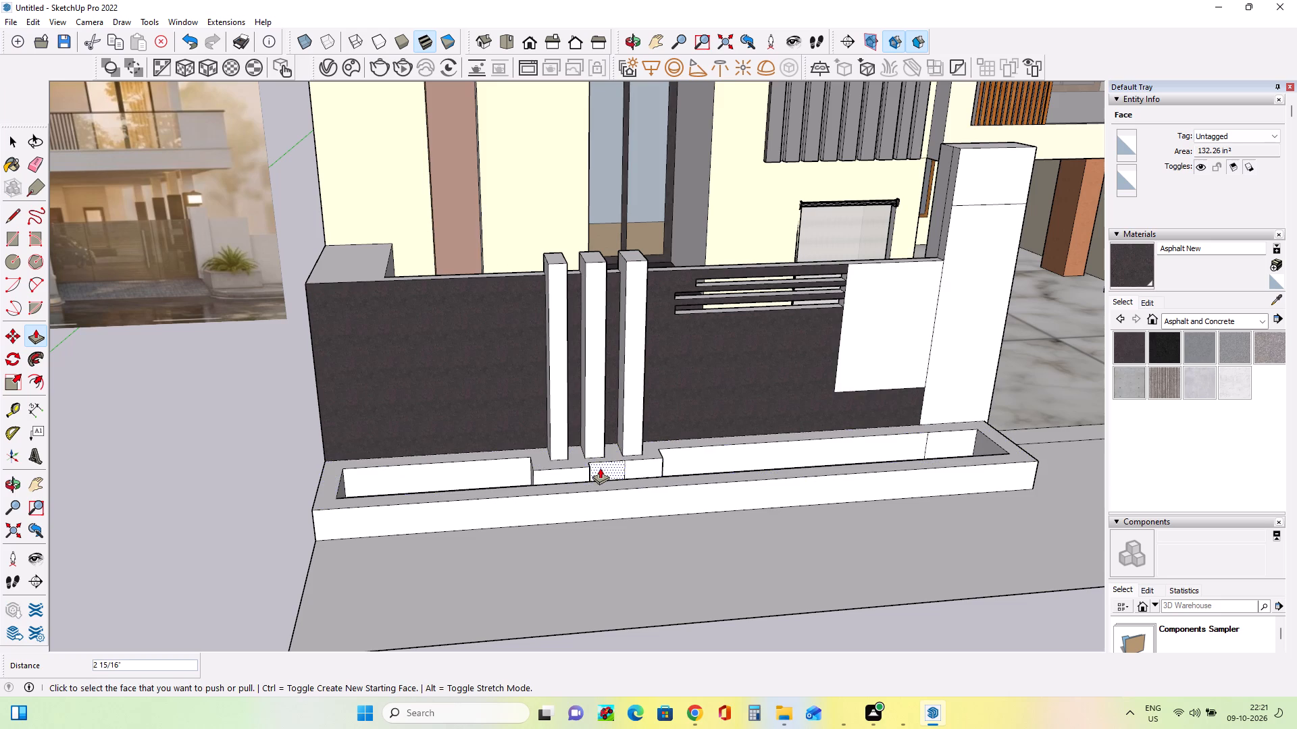
{"action": "left_click", "coordinate": [584, 470]}
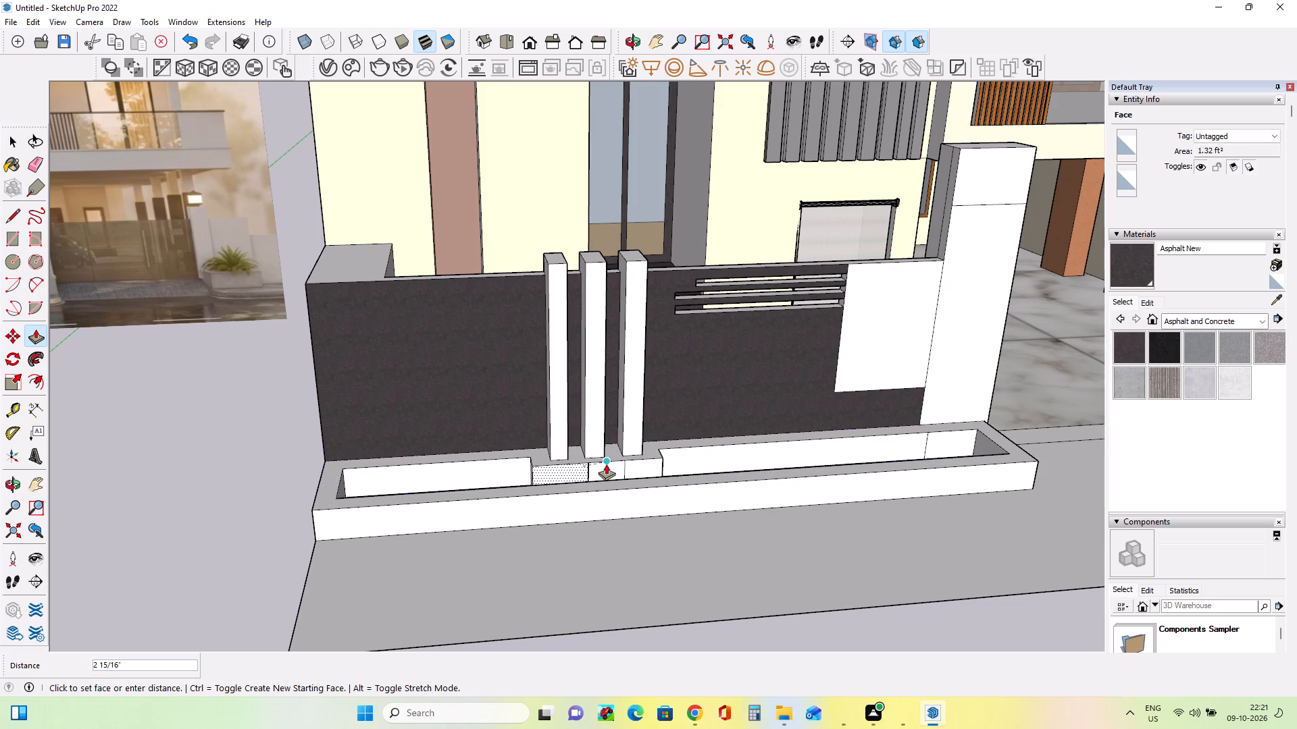
{"action": "left_click", "coordinate": [606, 464]}
Paint the planter's outer front, rim and inner faces in front of the boundary wall with Polished Concrete New.
{"action": "middle_click_drag", "start_coordinate": [523, 464], "coordinate": [527, 480]}
{"action": "middle_click_drag", "start_coordinate": [644, 529], "coordinate": [563, 482]}
{"action": "scroll", "coordinate": [562, 477], "scroll_direction": "down", "scroll_amount": 7}
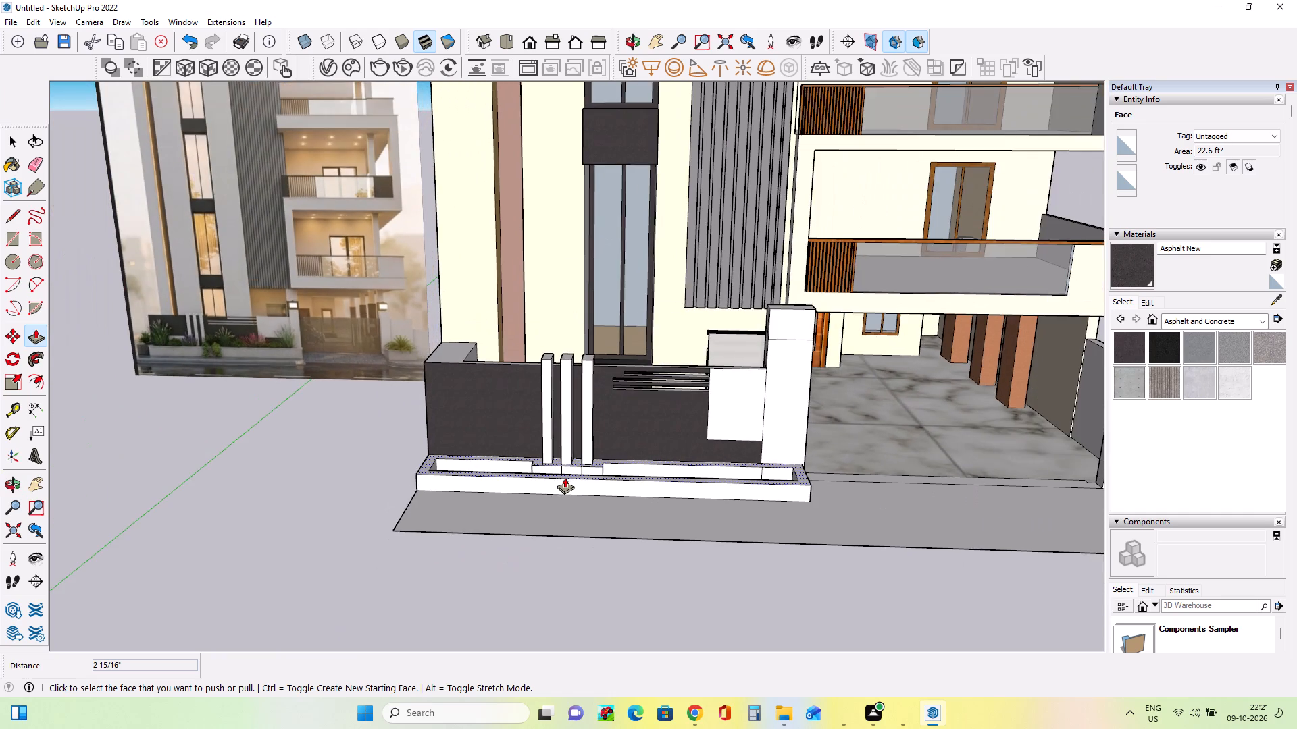
{"action": "middle_click_drag", "start_coordinate": [568, 477], "coordinate": [593, 480]}
{"action": "left_click", "coordinate": [1202, 380]}
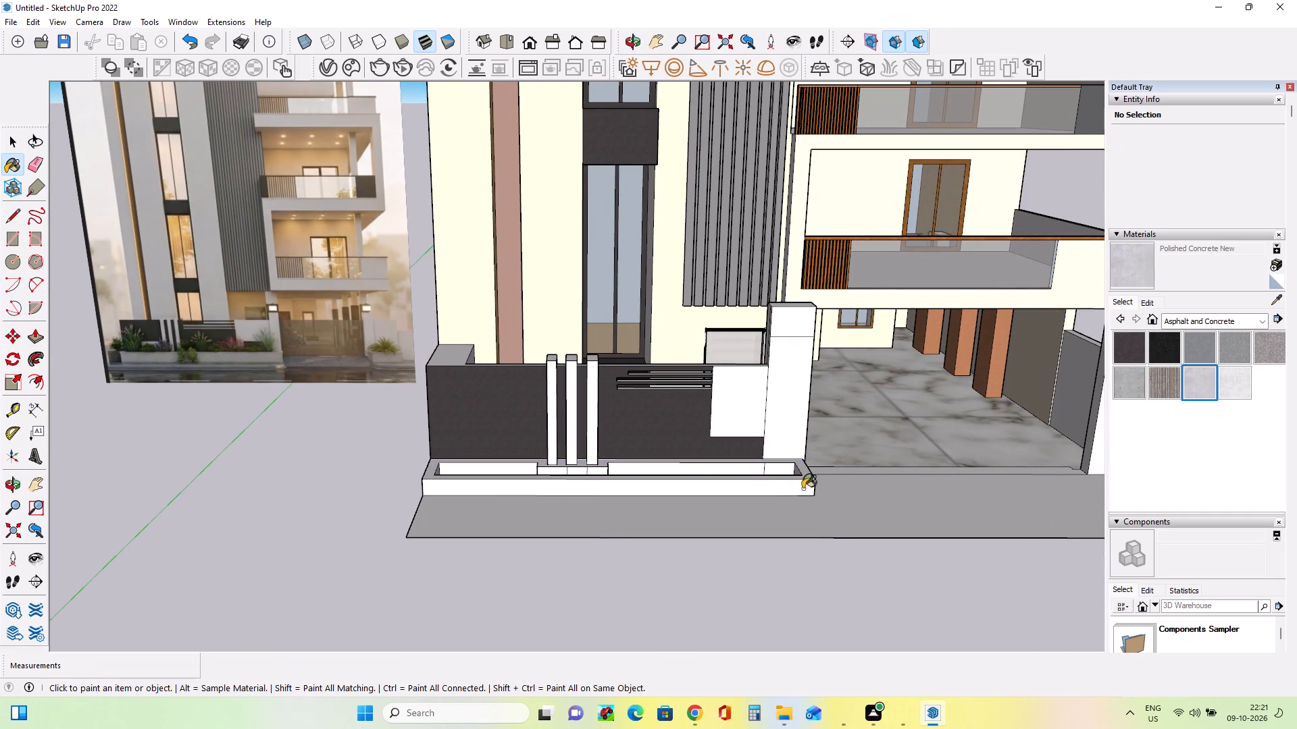
{"action": "left_click", "coordinate": [775, 491]}
{"action": "left_click", "coordinate": [784, 470]}
{"action": "left_click", "coordinate": [748, 467]}
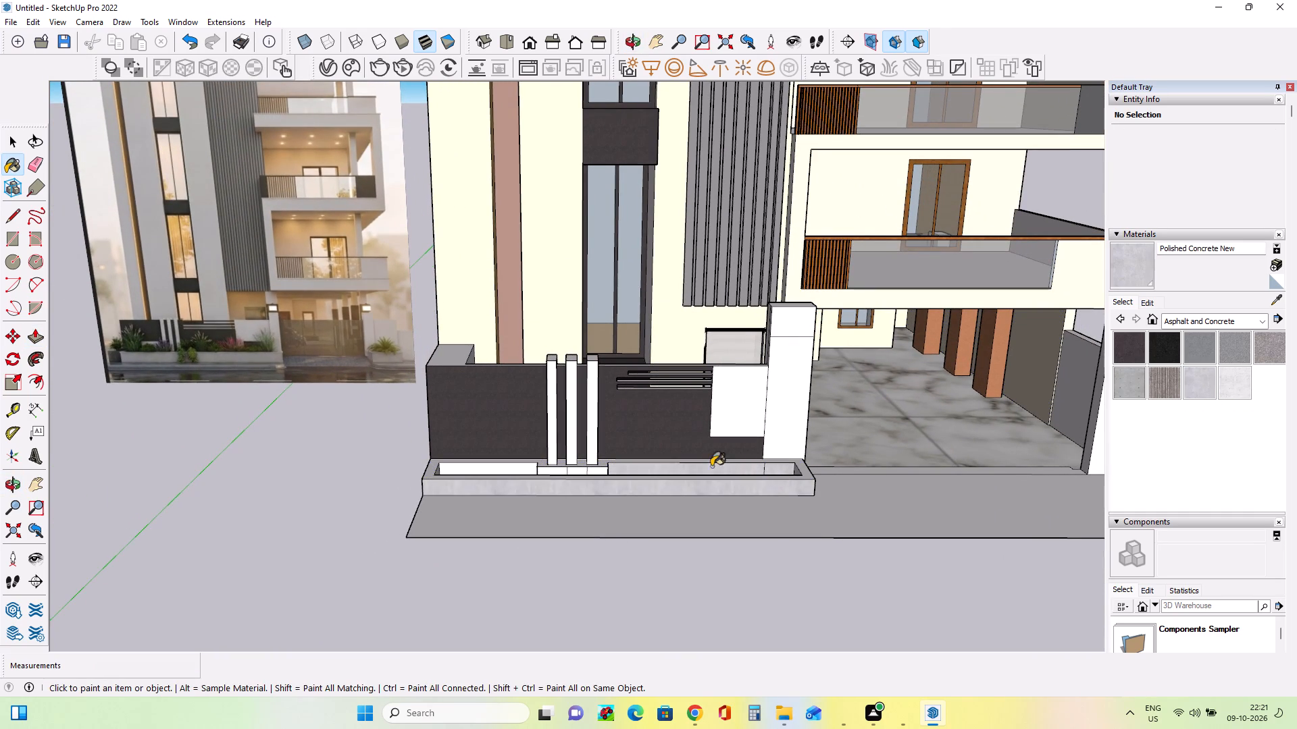
{"action": "left_click", "coordinate": [527, 468]}
{"action": "left_click", "coordinate": [546, 473]}
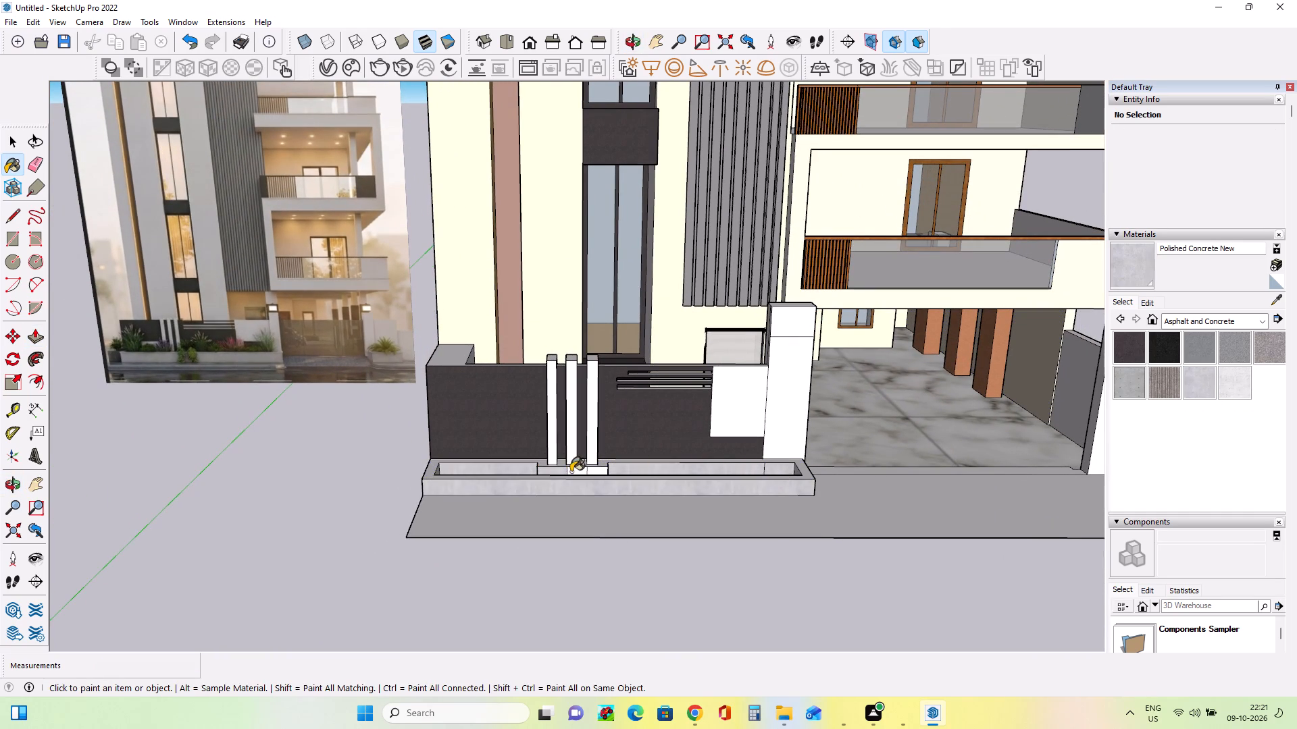
{"action": "left_click", "coordinate": [571, 472]}
{"action": "left_click", "coordinate": [599, 470]}
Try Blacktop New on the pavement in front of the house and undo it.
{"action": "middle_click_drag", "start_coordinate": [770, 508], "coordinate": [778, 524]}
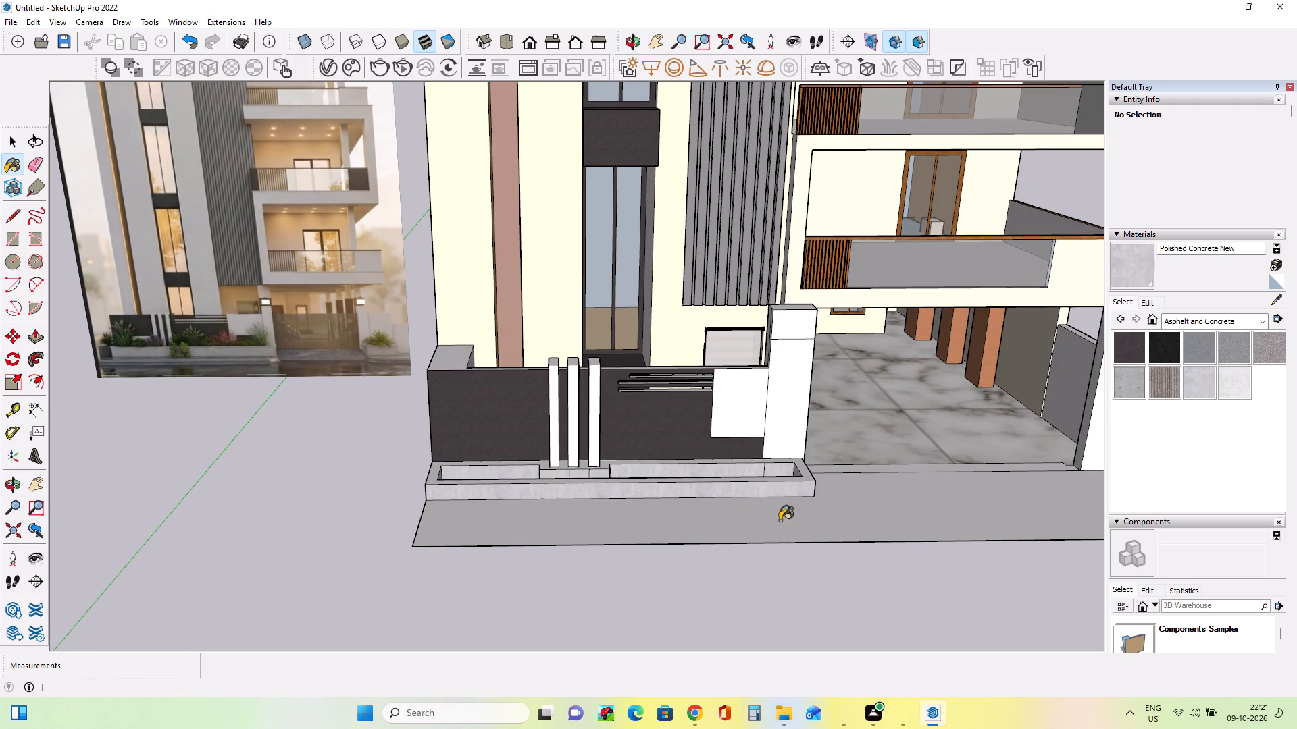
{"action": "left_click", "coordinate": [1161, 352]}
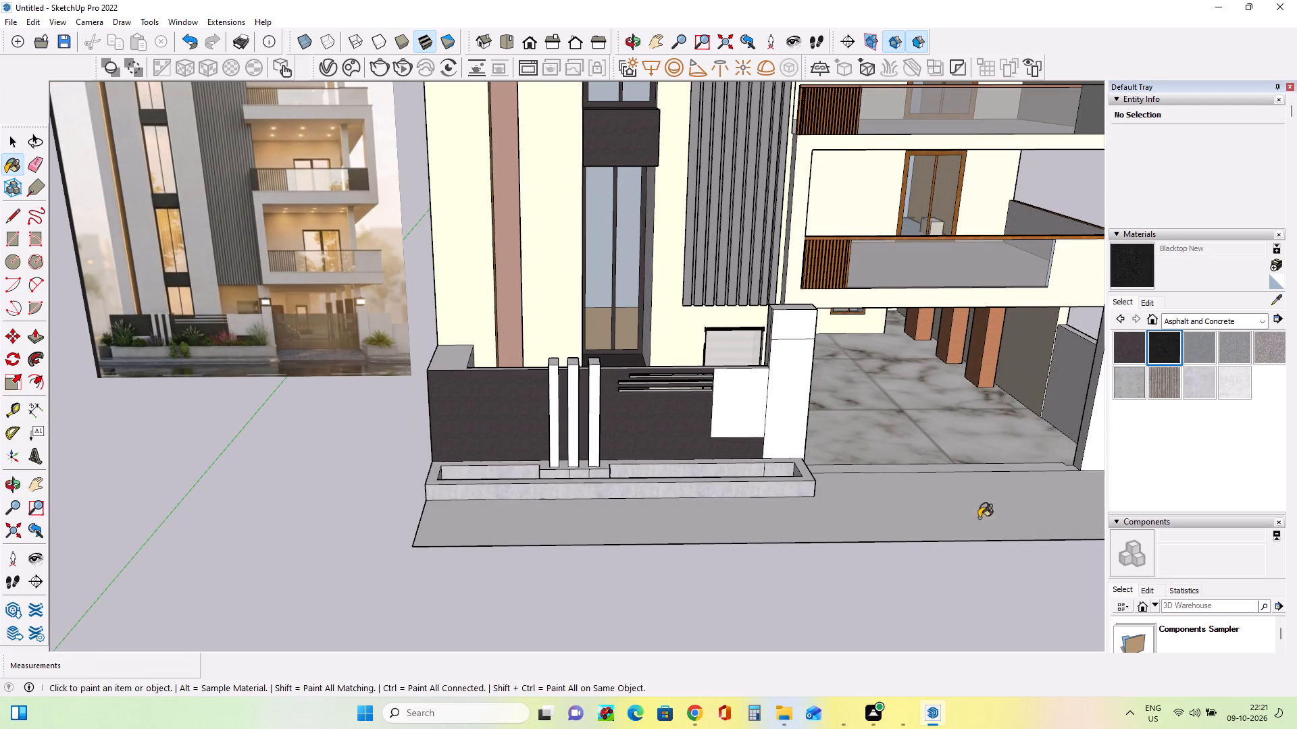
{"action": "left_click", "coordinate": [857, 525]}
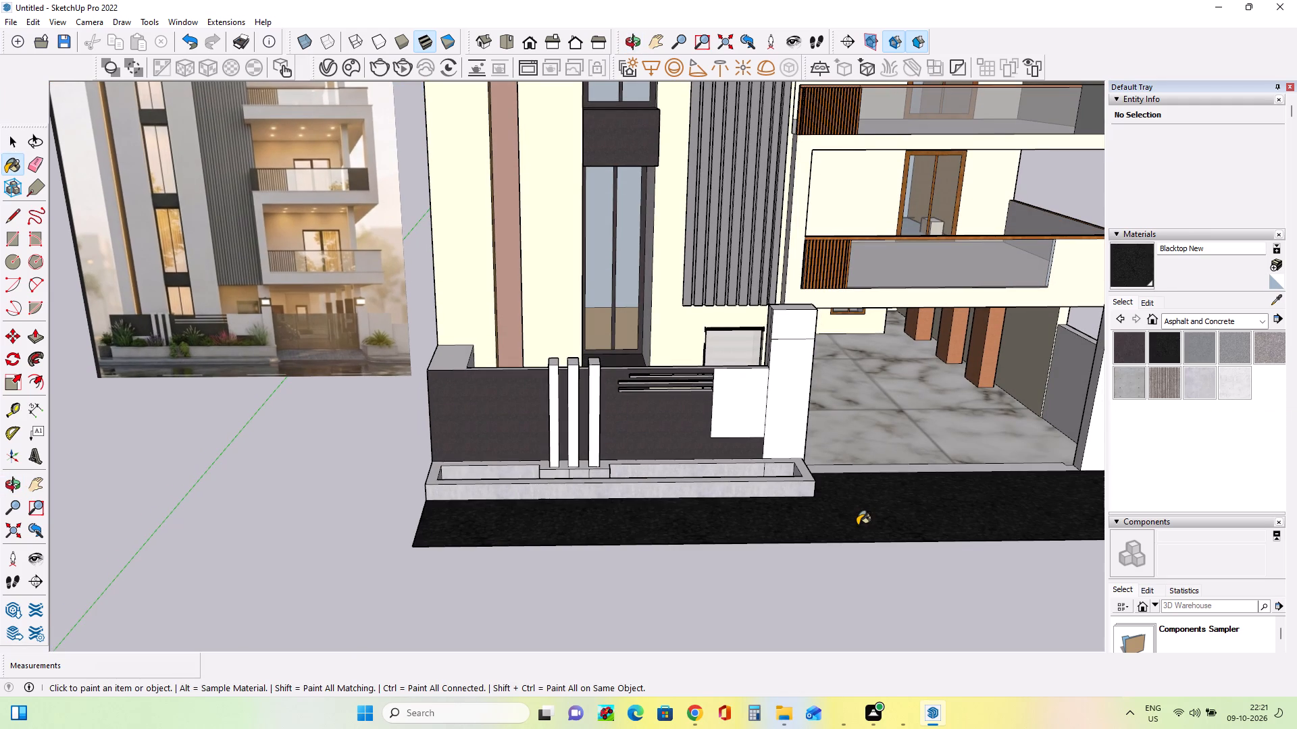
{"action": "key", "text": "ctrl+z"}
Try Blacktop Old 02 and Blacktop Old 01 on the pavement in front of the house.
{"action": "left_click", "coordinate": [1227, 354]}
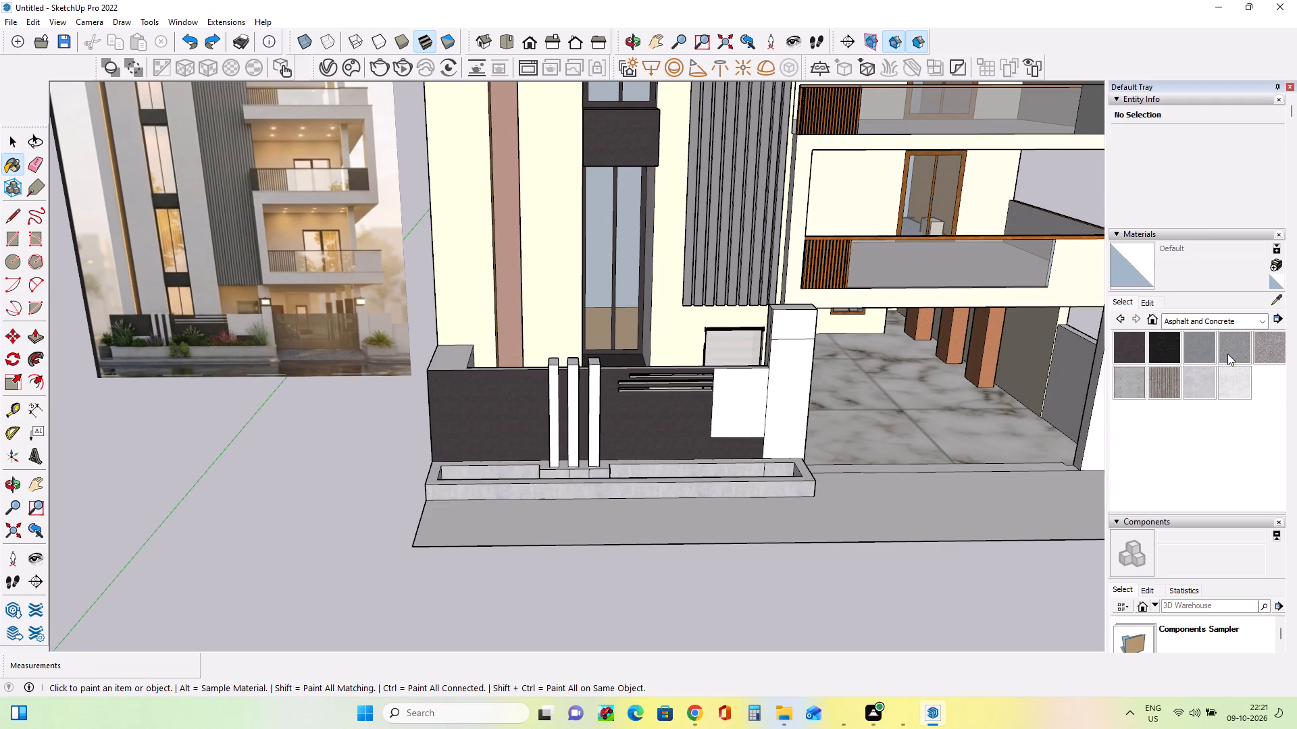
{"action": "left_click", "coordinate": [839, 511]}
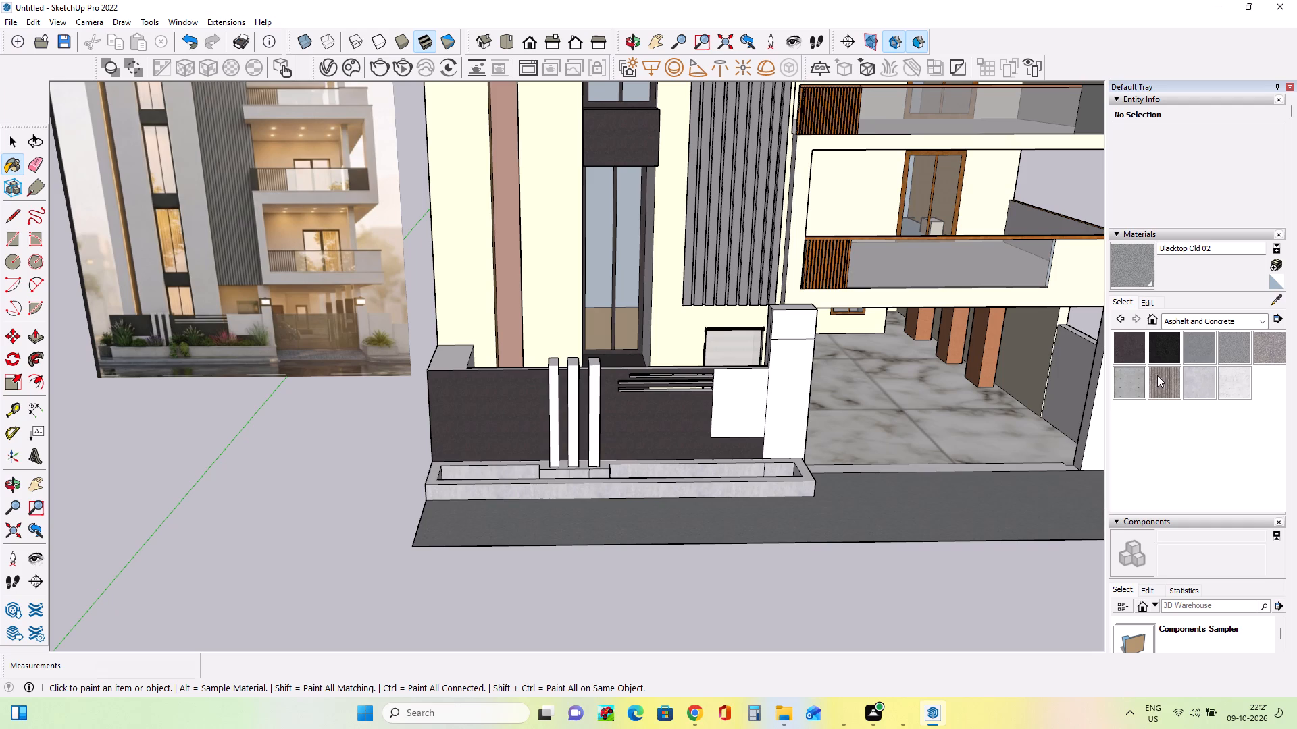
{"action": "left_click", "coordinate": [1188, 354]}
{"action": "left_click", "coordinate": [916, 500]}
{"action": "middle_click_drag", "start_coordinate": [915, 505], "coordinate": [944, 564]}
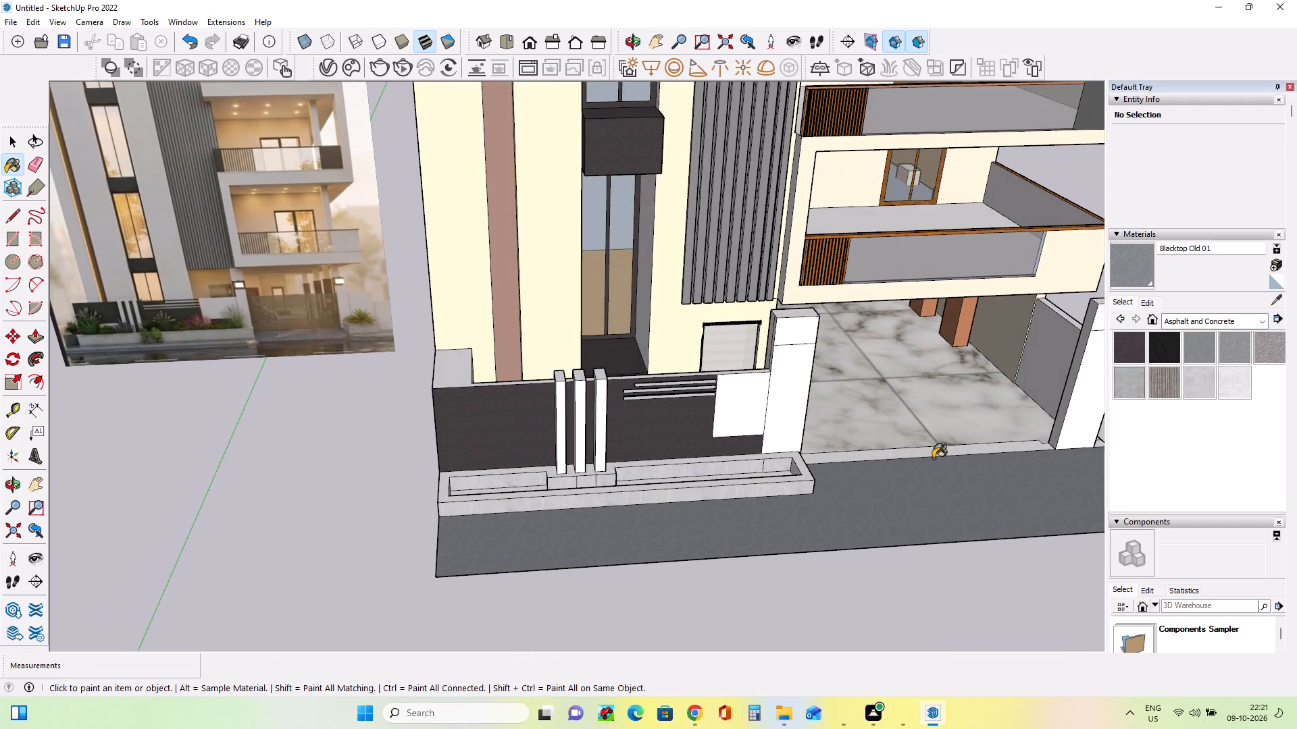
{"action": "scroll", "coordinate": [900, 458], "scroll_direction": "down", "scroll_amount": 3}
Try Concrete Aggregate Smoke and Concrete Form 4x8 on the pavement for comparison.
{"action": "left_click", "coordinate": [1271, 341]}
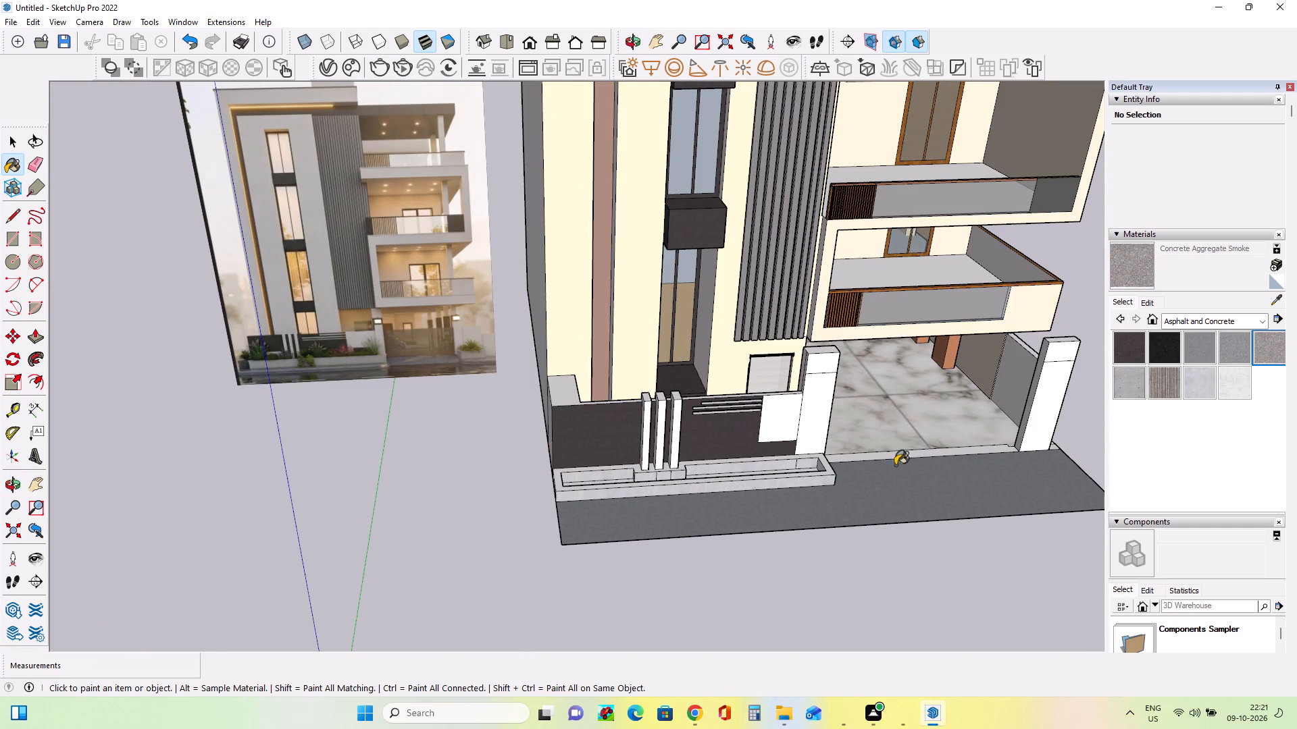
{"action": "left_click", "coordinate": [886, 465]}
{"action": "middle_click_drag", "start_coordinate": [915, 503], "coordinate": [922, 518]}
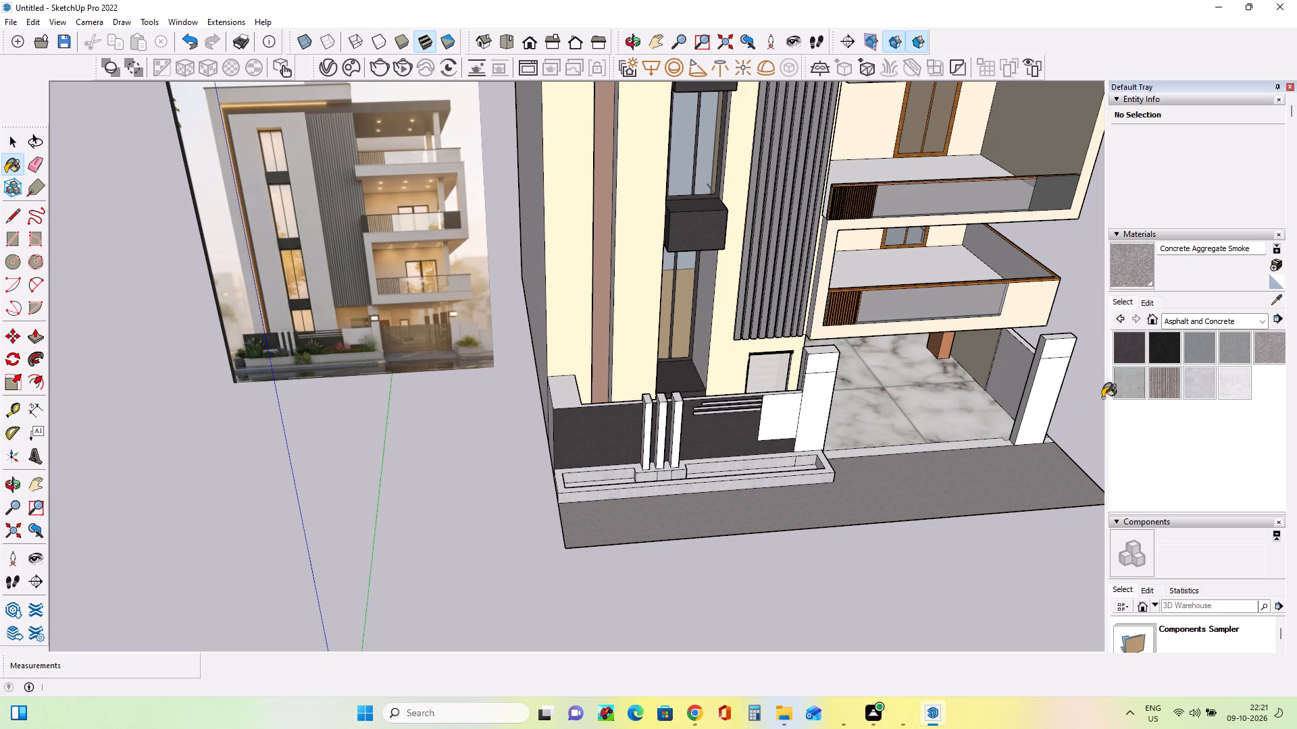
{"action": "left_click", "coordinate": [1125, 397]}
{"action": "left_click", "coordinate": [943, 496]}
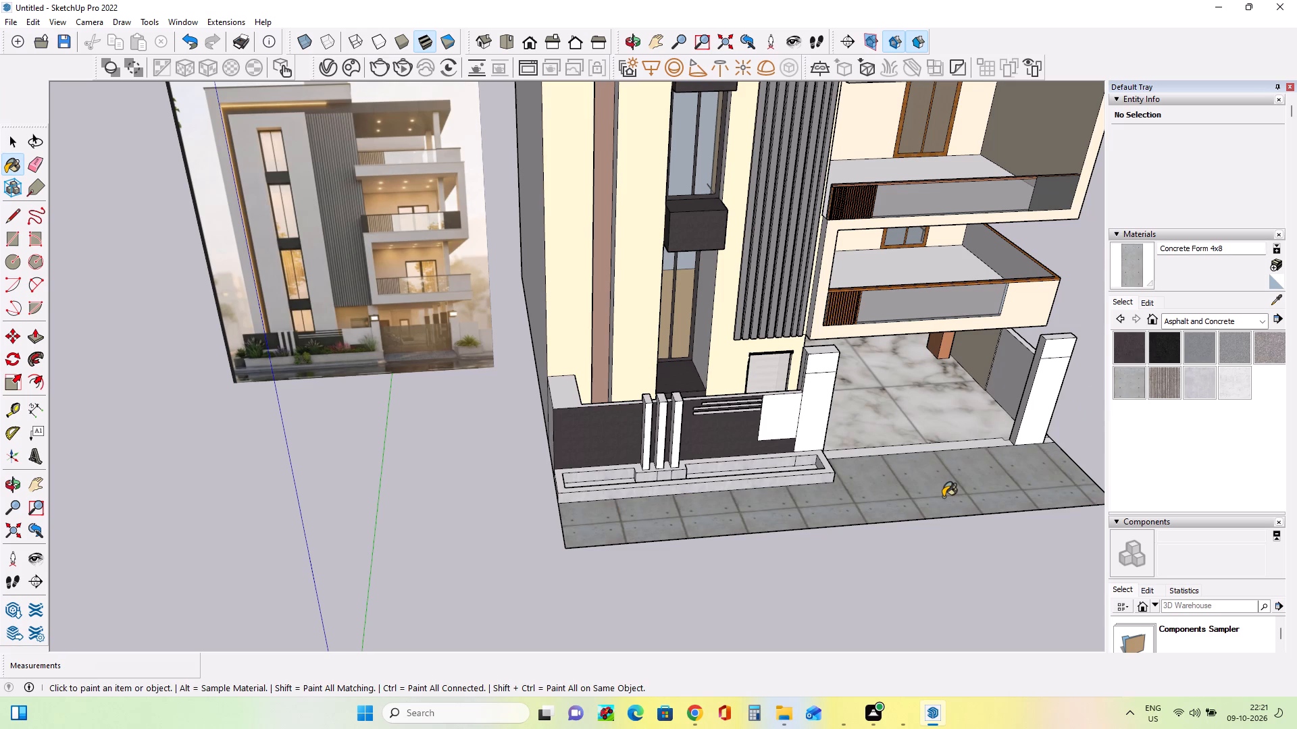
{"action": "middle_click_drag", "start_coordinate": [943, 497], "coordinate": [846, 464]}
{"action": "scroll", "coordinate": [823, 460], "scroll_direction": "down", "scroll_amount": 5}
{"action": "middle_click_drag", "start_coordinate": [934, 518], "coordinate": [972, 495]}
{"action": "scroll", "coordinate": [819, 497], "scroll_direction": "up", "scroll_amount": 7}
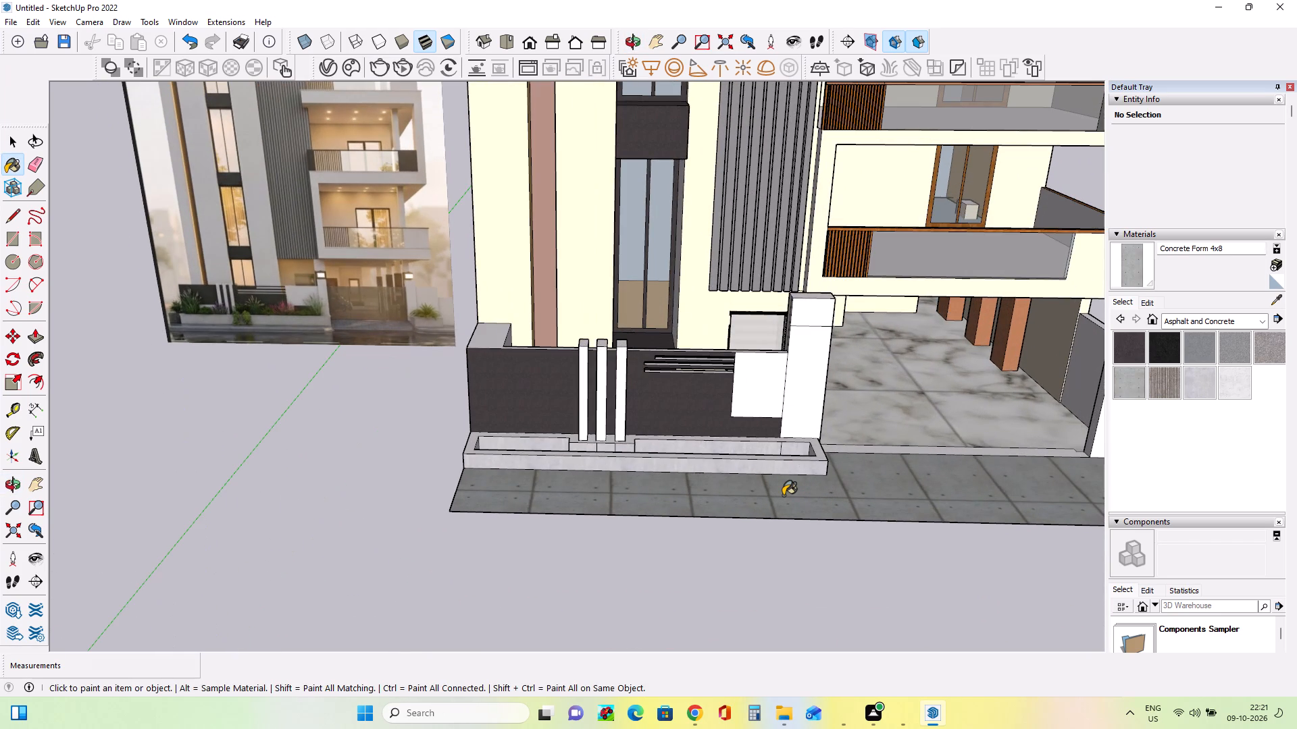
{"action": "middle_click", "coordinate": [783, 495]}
Paint the pavement in front of the house with Blacktop Old 02.
{"action": "left_click", "coordinate": [1240, 340]}
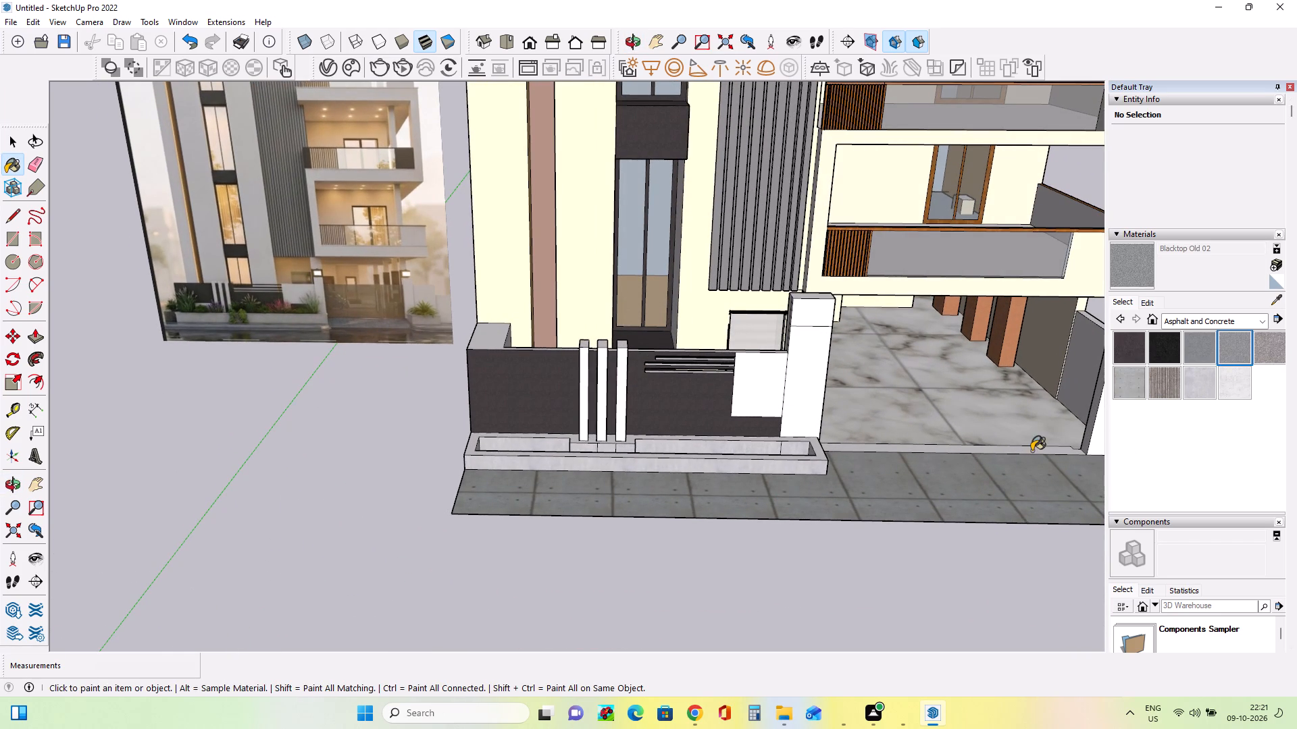
{"action": "left_click", "coordinate": [998, 473]}
Paint the front faces and top bands of both gate pillars with the in-model material 0012_Bisque.
{"action": "middle_click_drag", "start_coordinate": [845, 475], "coordinate": [863, 492]}
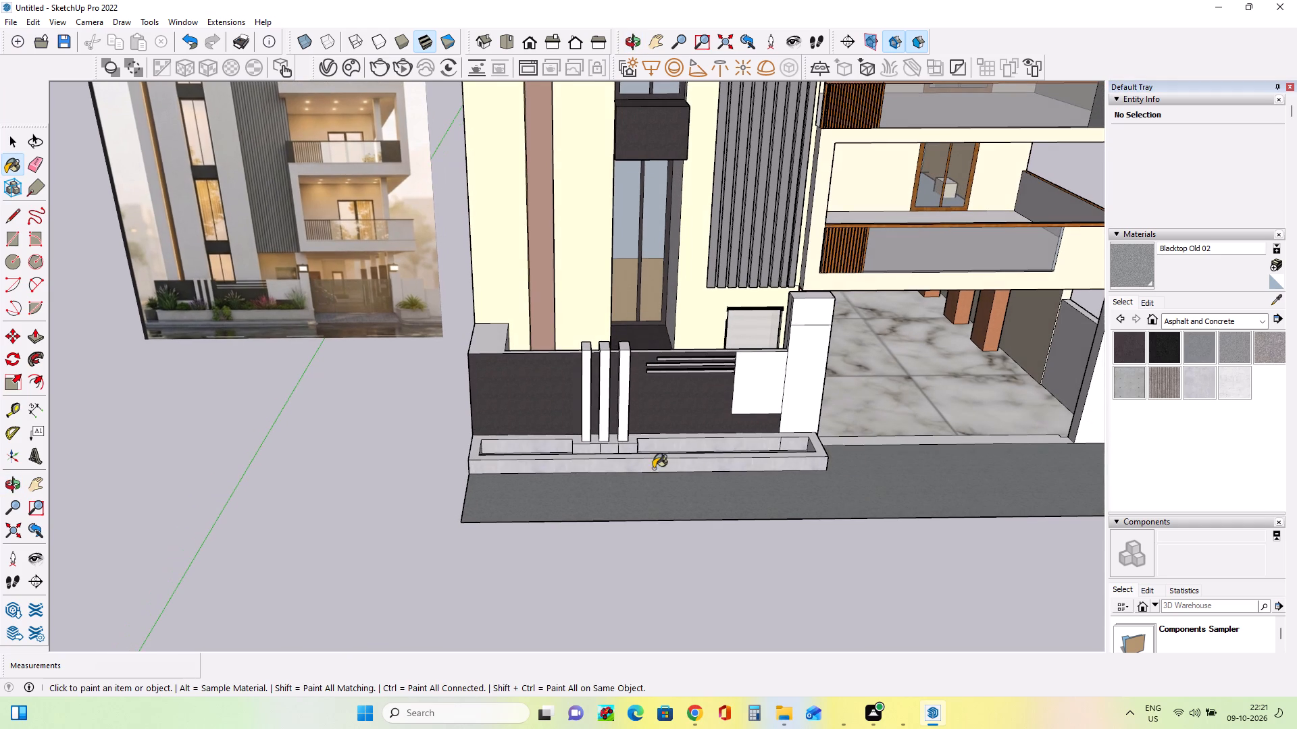
{"action": "scroll", "coordinate": [640, 473], "scroll_direction": "down", "scroll_amount": 1}
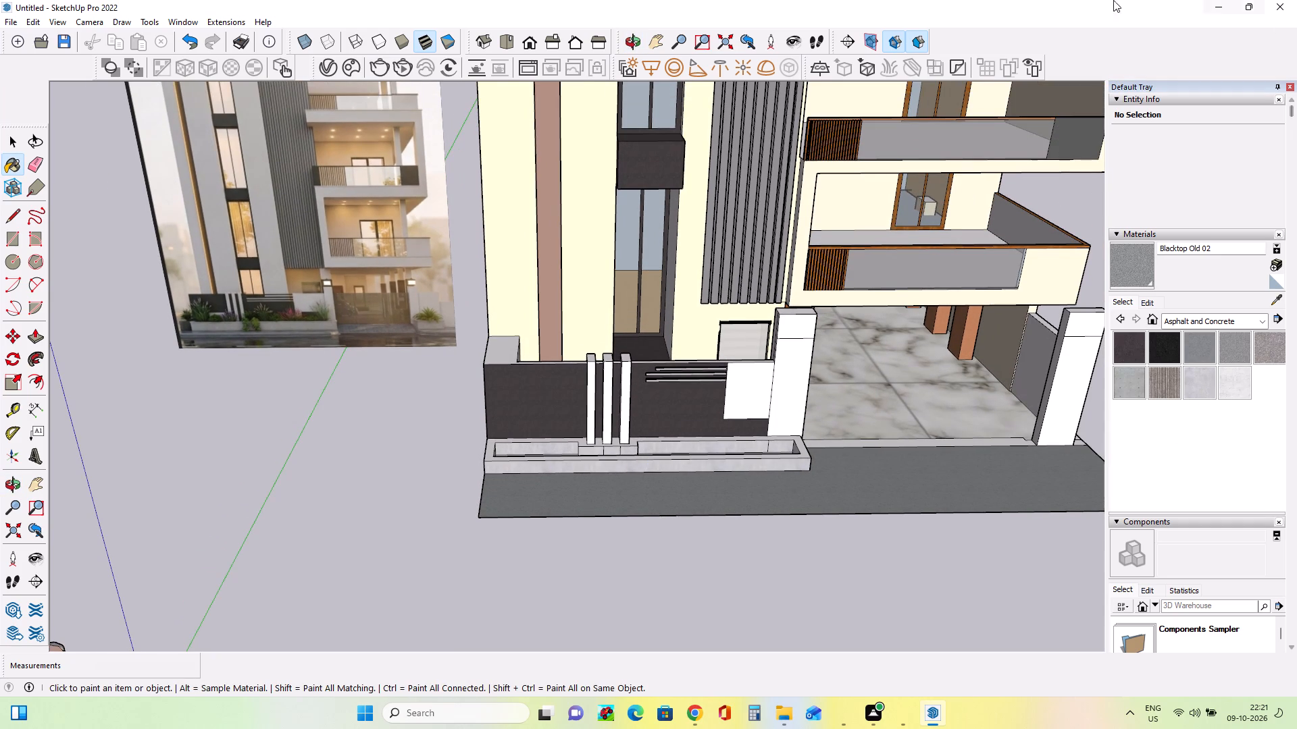
{"action": "scroll", "coordinate": [688, 269], "scroll_direction": "down", "scroll_amount": 2}
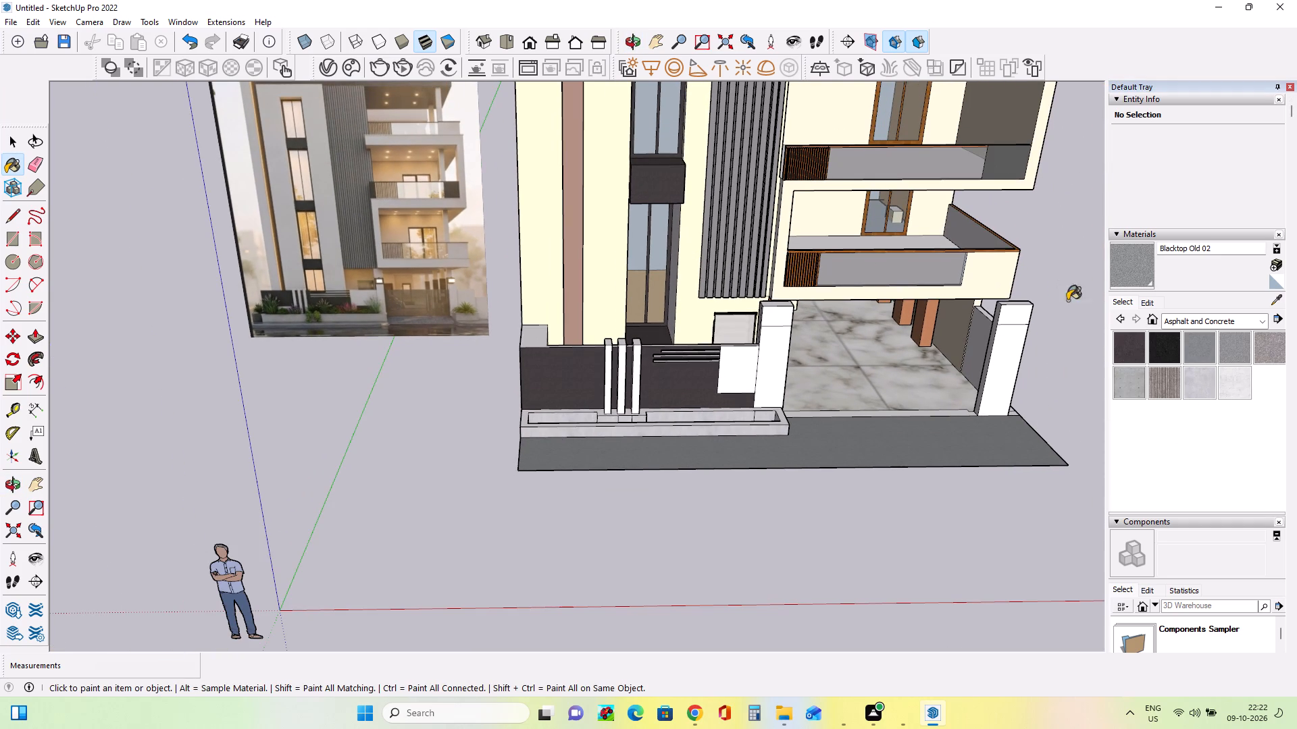
{"action": "left_click", "coordinate": [1167, 319]}
{"action": "scroll", "coordinate": [1167, 350], "scroll_direction": "up", "scroll_amount": 7}
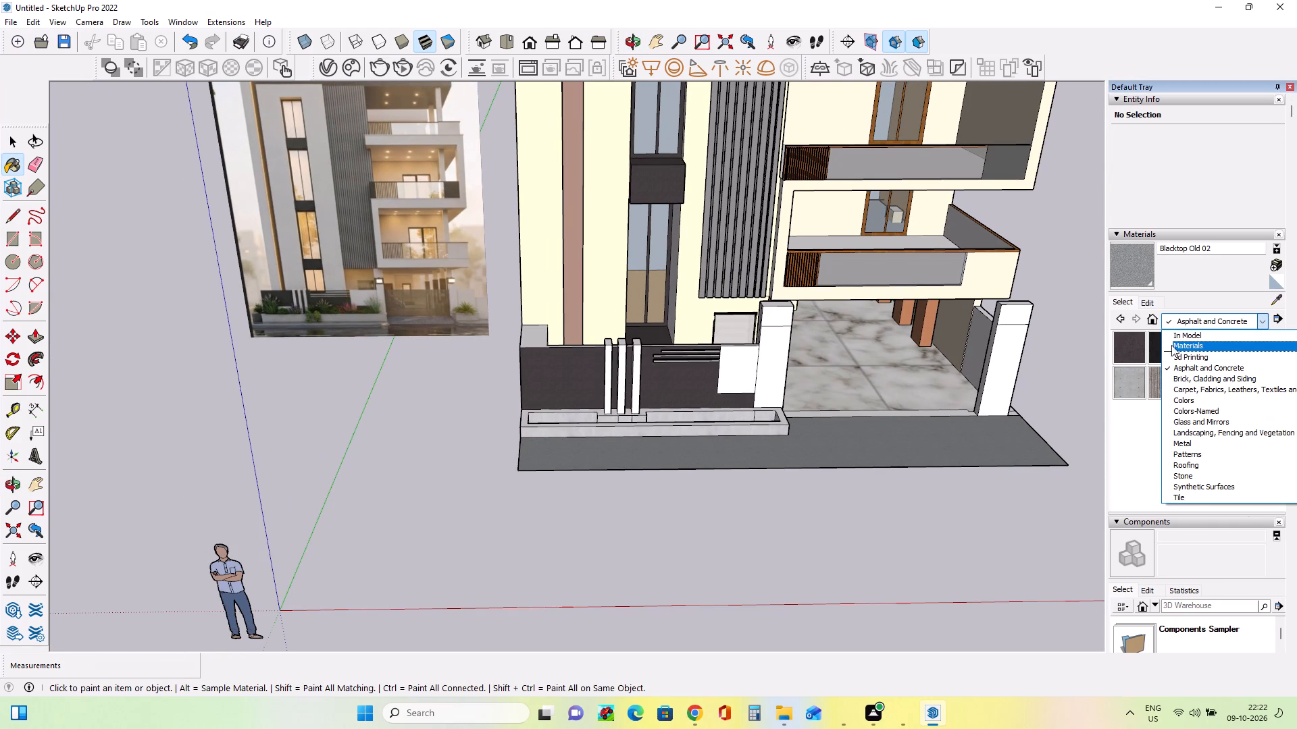
{"action": "left_click", "coordinate": [1188, 330]}
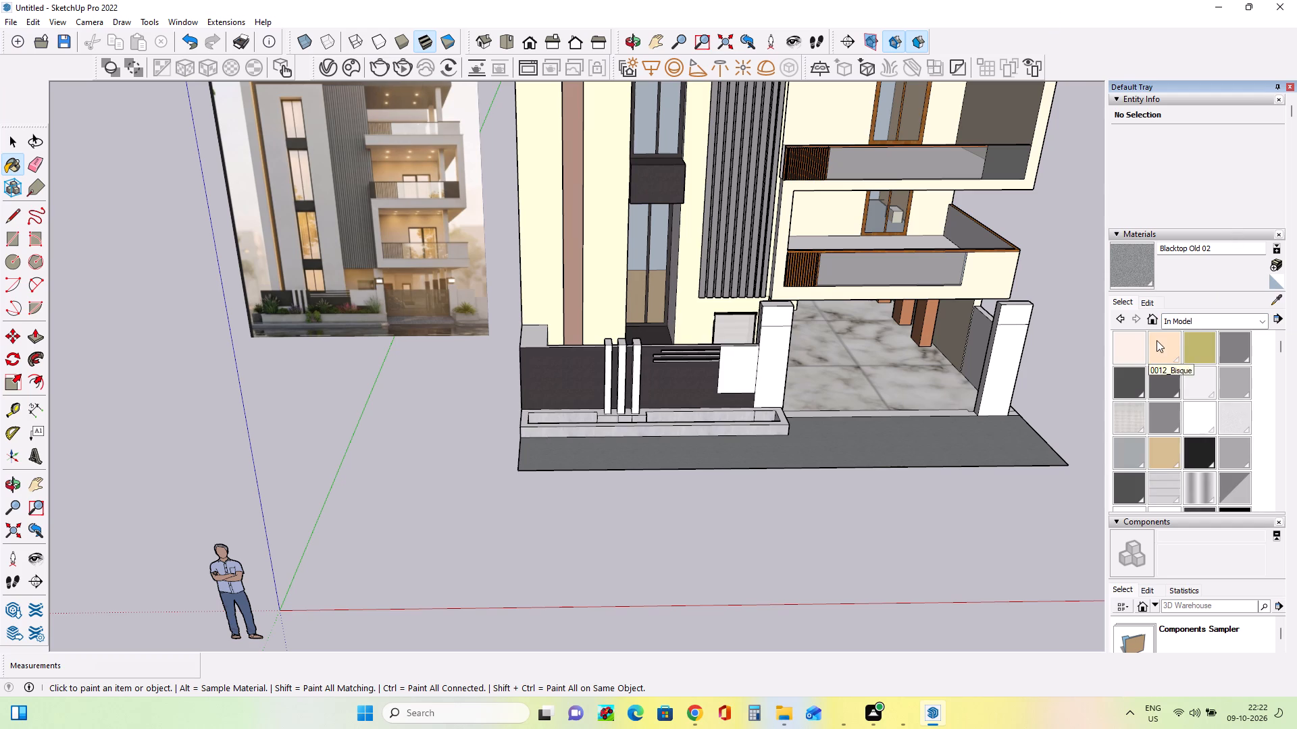
{"action": "left_click", "coordinate": [1156, 340]}
{"action": "left_click", "coordinate": [775, 386]}
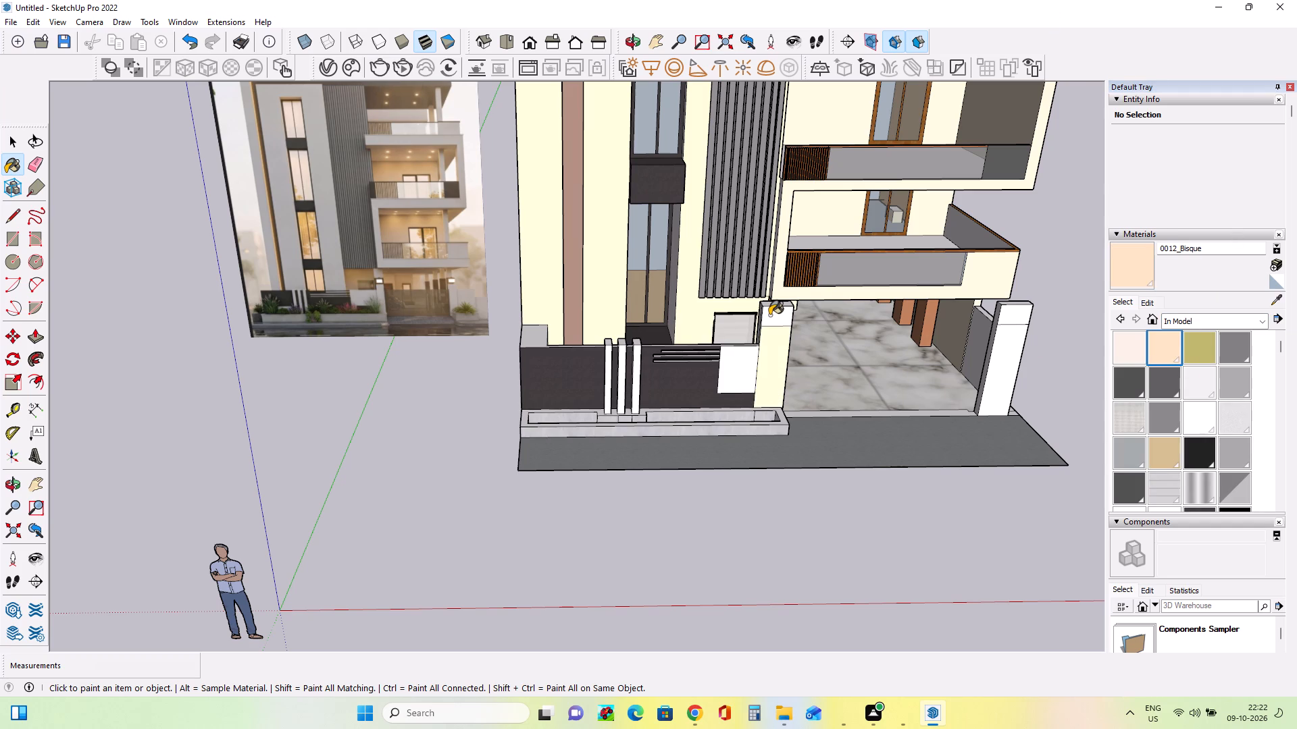
{"action": "left_click", "coordinate": [770, 317]}
{"action": "left_click", "coordinate": [998, 367]}
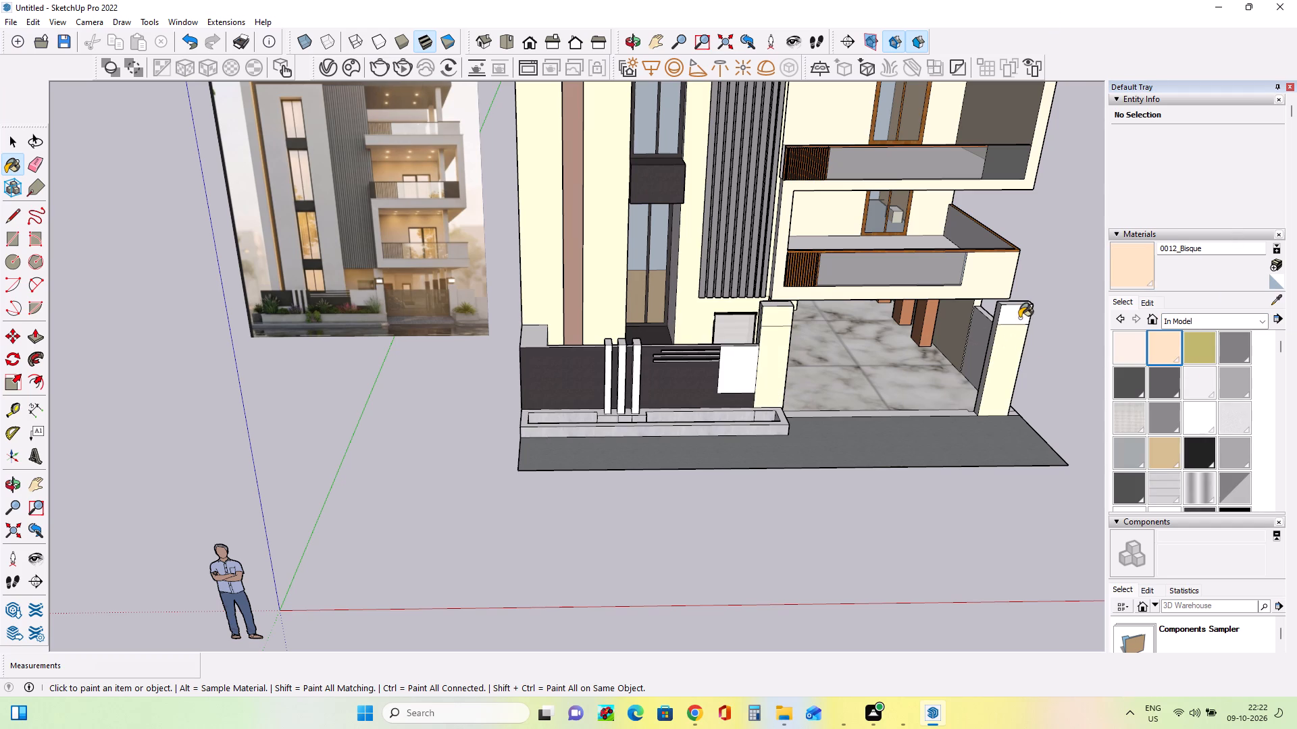
{"action": "left_click", "coordinate": [1019, 318]}
Draw a rectangle about 16' 10" by 9' 10" on the tall block's roof, against its edge on the balcony side.
{"action": "scroll", "coordinate": [912, 356], "scroll_direction": "down", "scroll_amount": 5}
{"action": "middle_click_drag", "start_coordinate": [986, 384], "coordinate": [940, 298]}
{"action": "scroll", "coordinate": [940, 298], "scroll_direction": "up", "scroll_amount": 1}
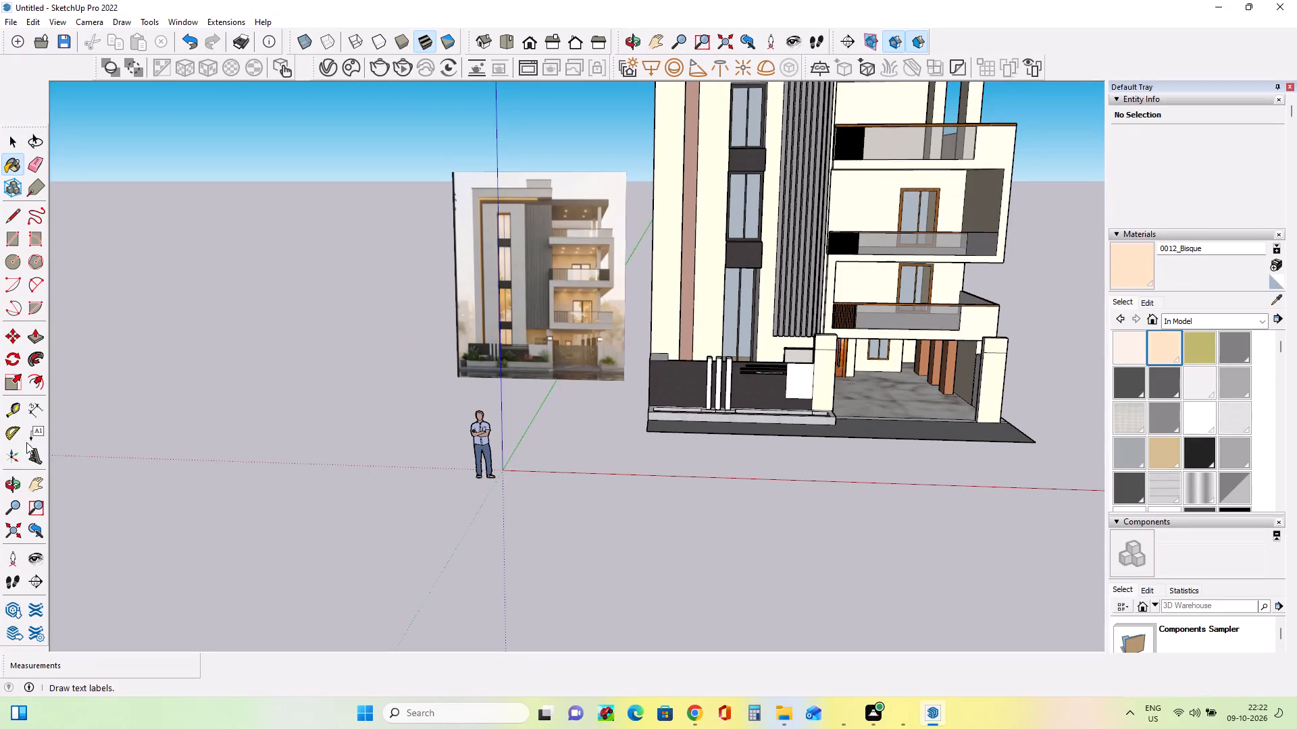
{"action": "left_click", "coordinate": [39, 487]}
{"action": "left_click_drag", "start_coordinate": [592, 263], "coordinate": [464, 366]}
{"action": "middle_click_drag", "start_coordinate": [726, 243], "coordinate": [739, 321]}
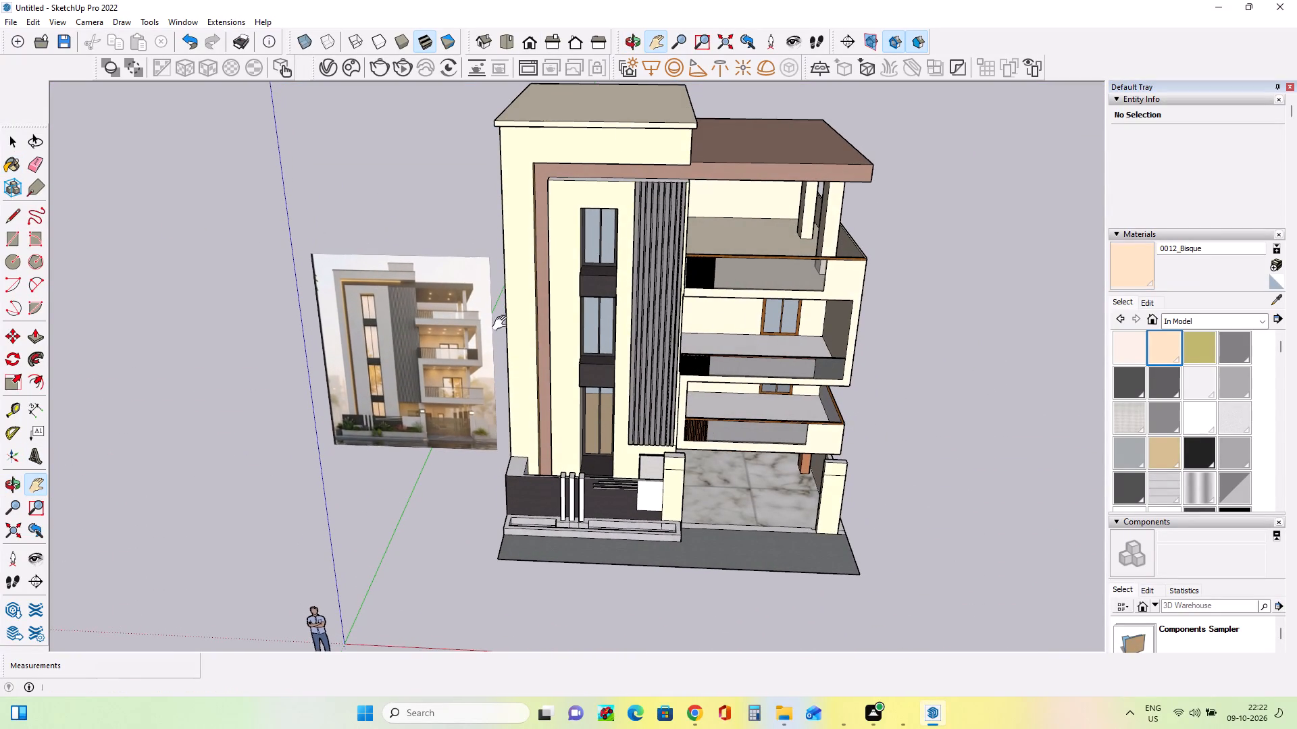
{"action": "left_click_drag", "start_coordinate": [619, 296], "coordinate": [612, 384]}
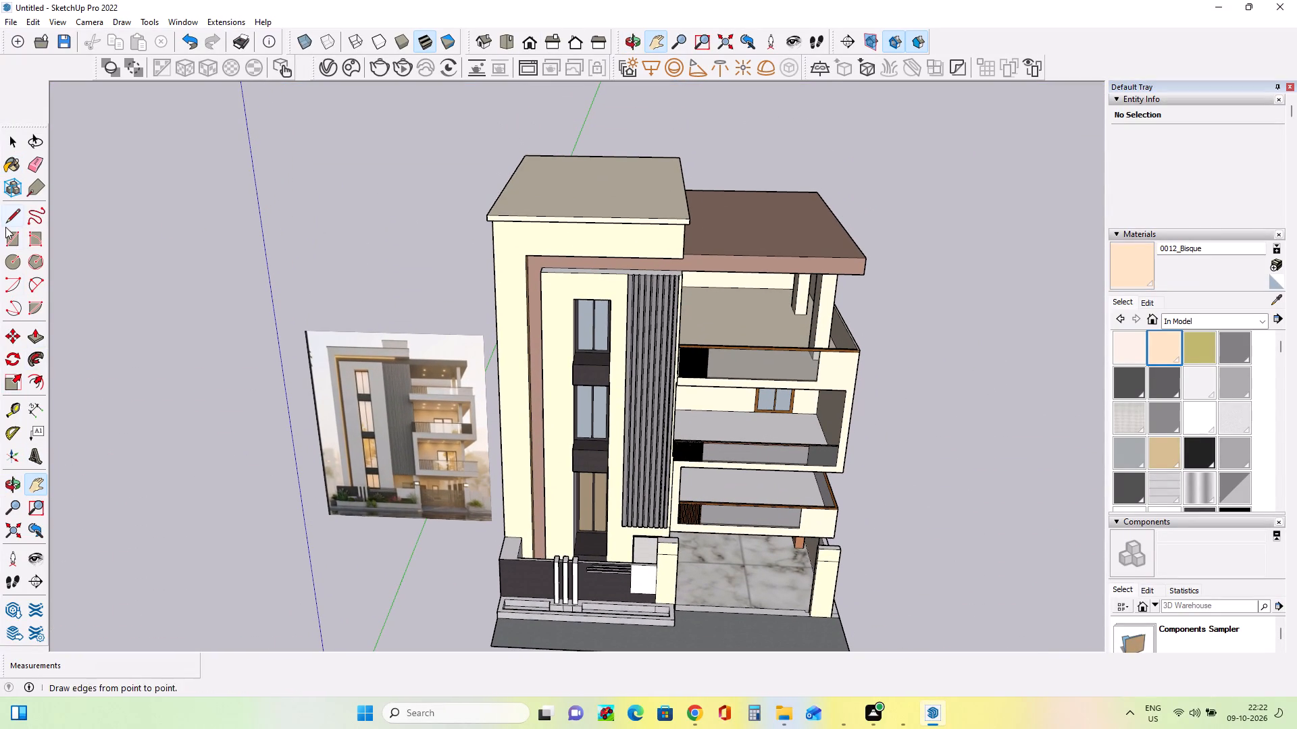
{"action": "left_click", "coordinate": [7, 246]}
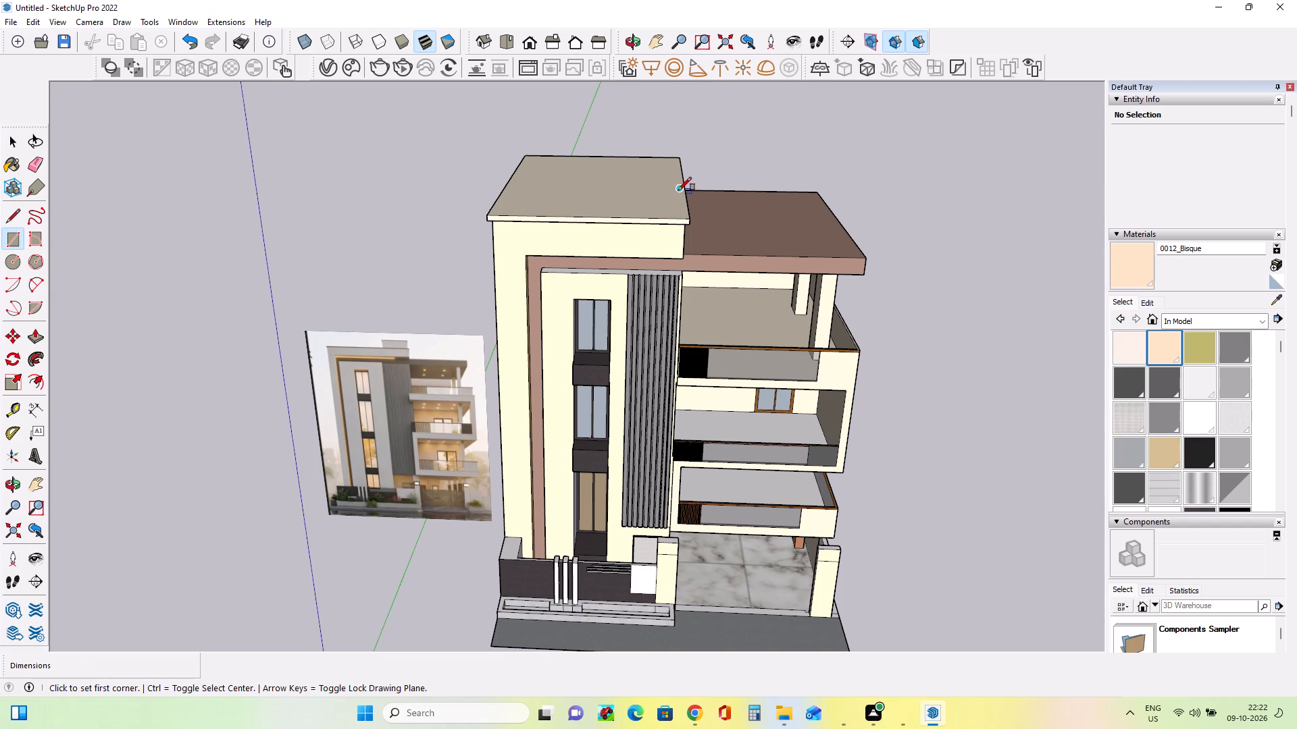
{"action": "left_click", "coordinate": [685, 204]}
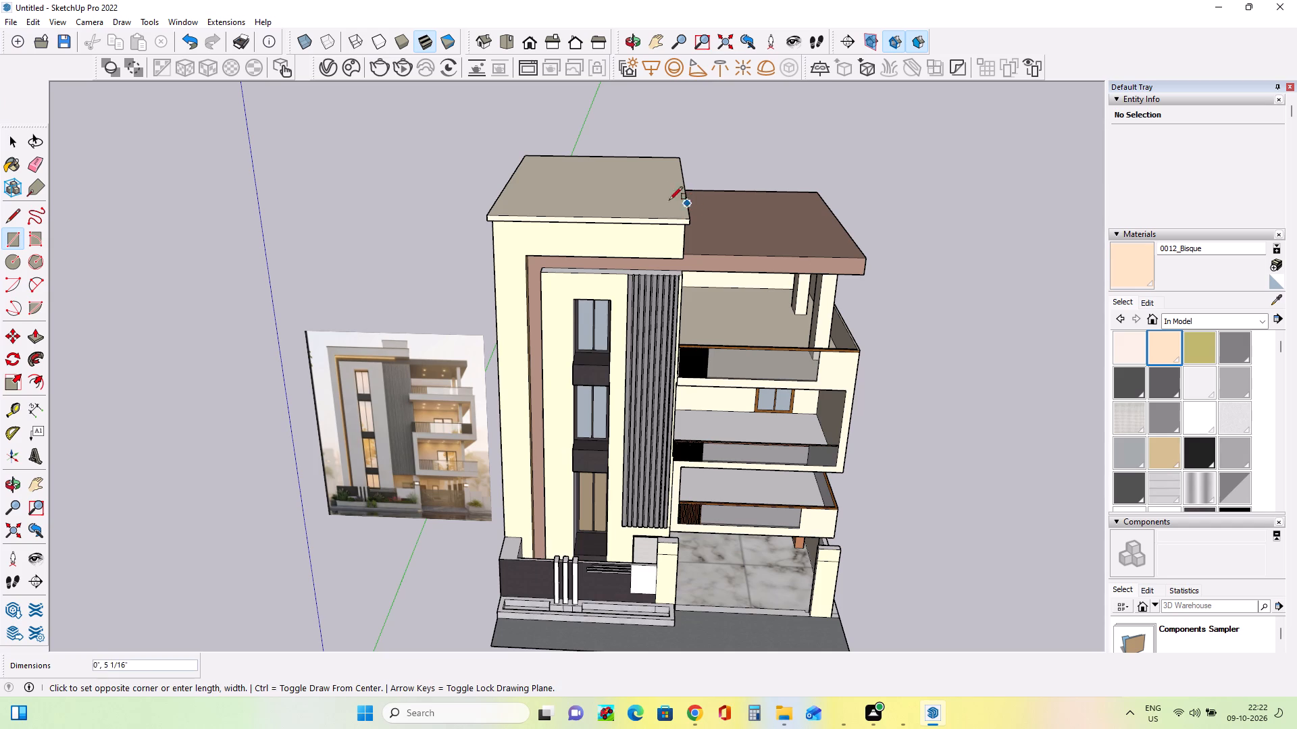
{"action": "left_click", "coordinate": [599, 168]}
Raise the roof rectangle with Push/Pull by about 3' 11" to form a rooftop block.
{"action": "middle_click_drag", "start_coordinate": [648, 252], "coordinate": [660, 266]}
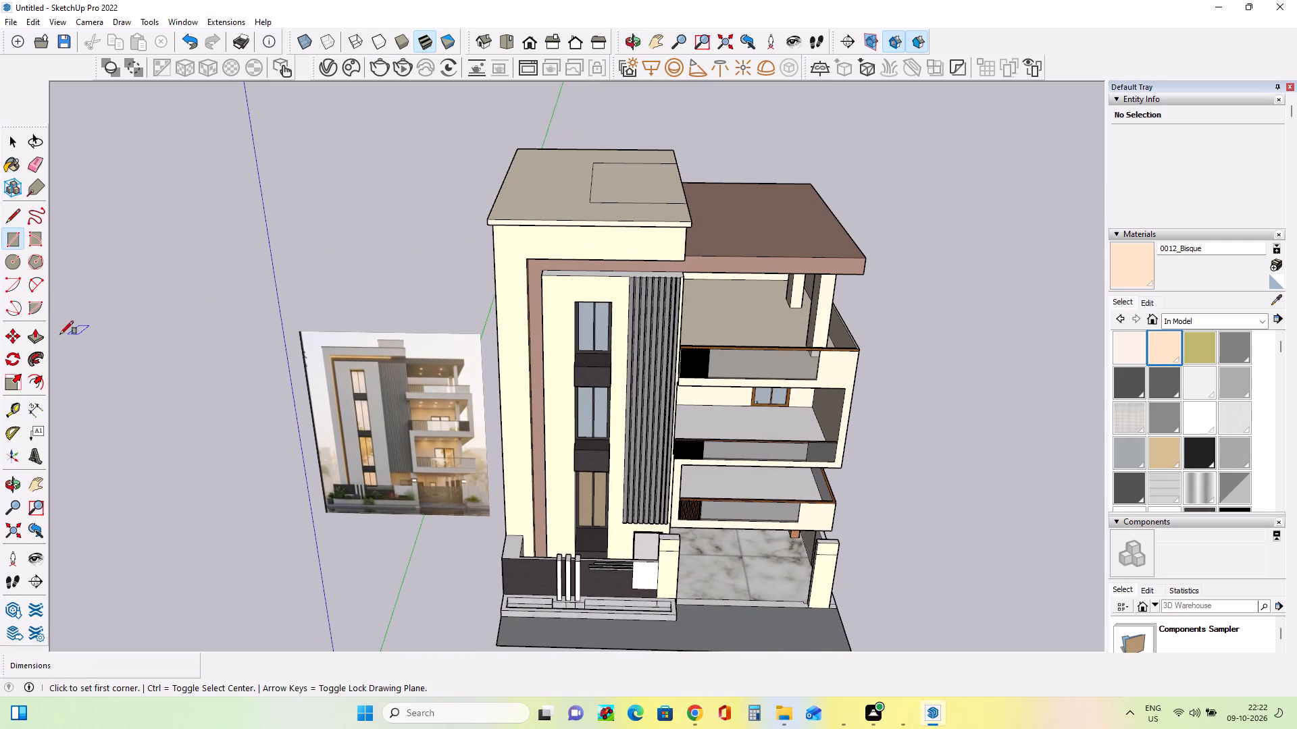
{"action": "left_click", "coordinate": [44, 340]}
{"action": "left_click", "coordinate": [653, 184]}
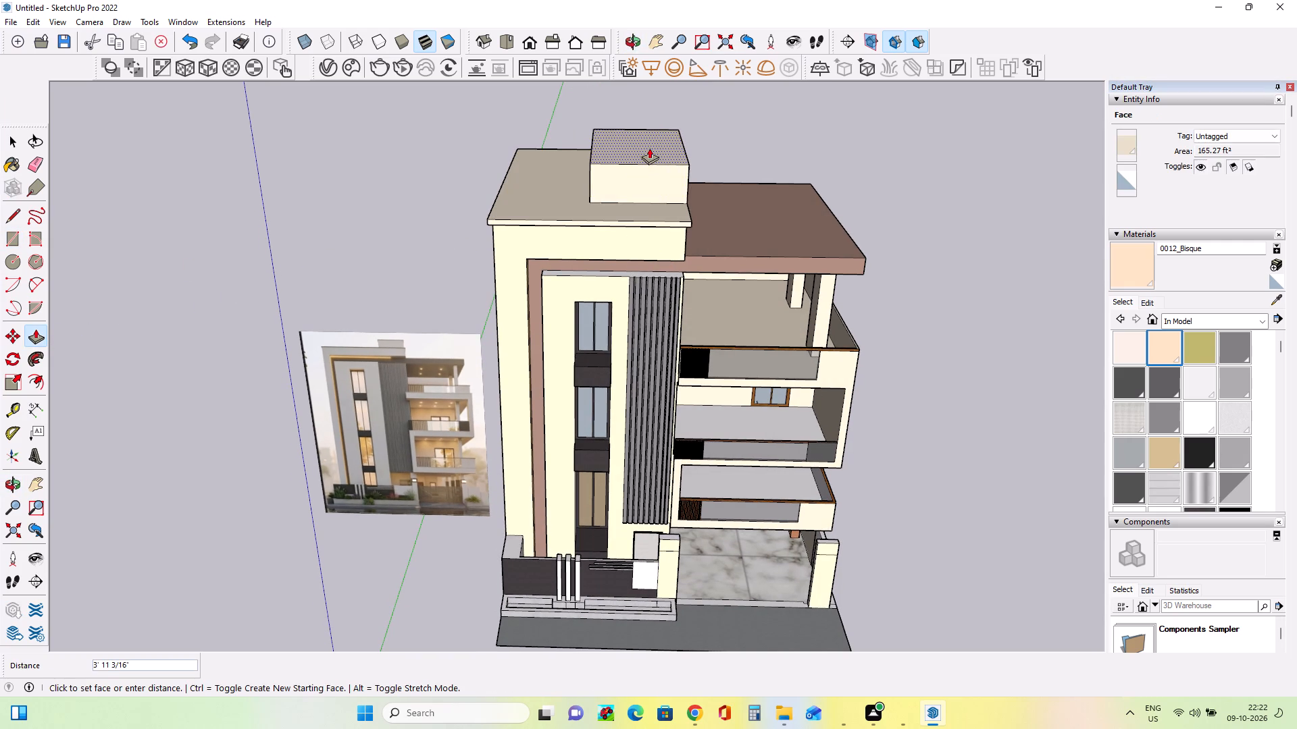
{"action": "left_click", "coordinate": [649, 148]}
Draw lines about 9' 10" across the front and 16' 10" along both sides of the rooftop block, just below its top edge.
{"action": "middle_click_drag", "start_coordinate": [661, 223], "coordinate": [710, 111]}
{"action": "middle_click_drag", "start_coordinate": [595, 175], "coordinate": [615, 204]}
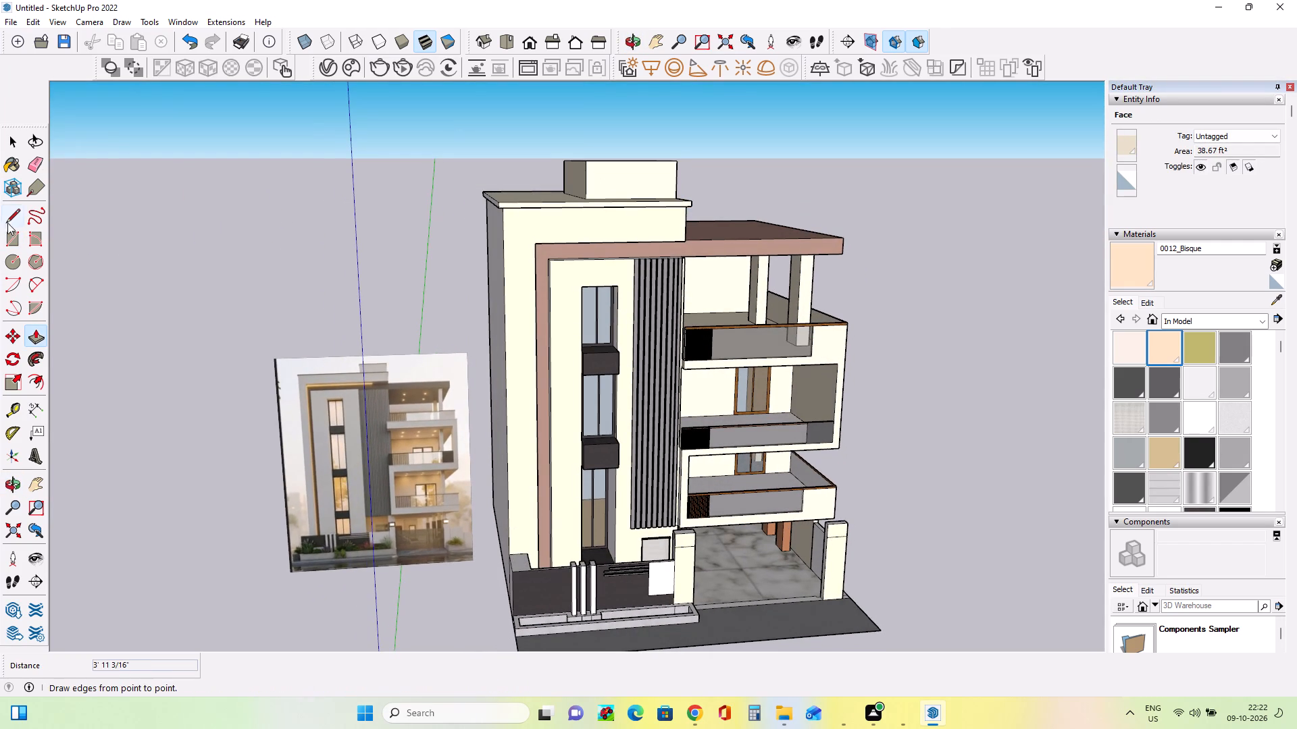
{"action": "left_click", "coordinate": [13, 236]}
{"action": "left_click", "coordinate": [11, 217]}
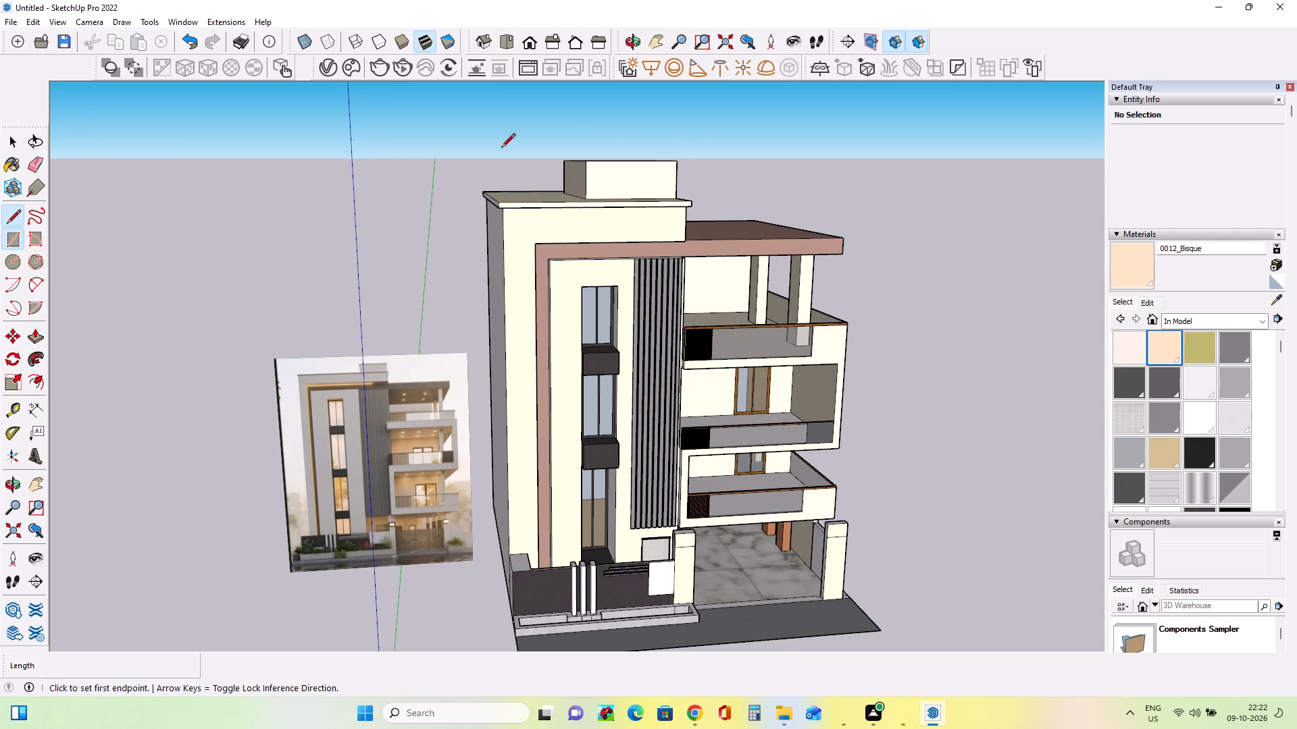
{"action": "left_click", "coordinate": [678, 170]}
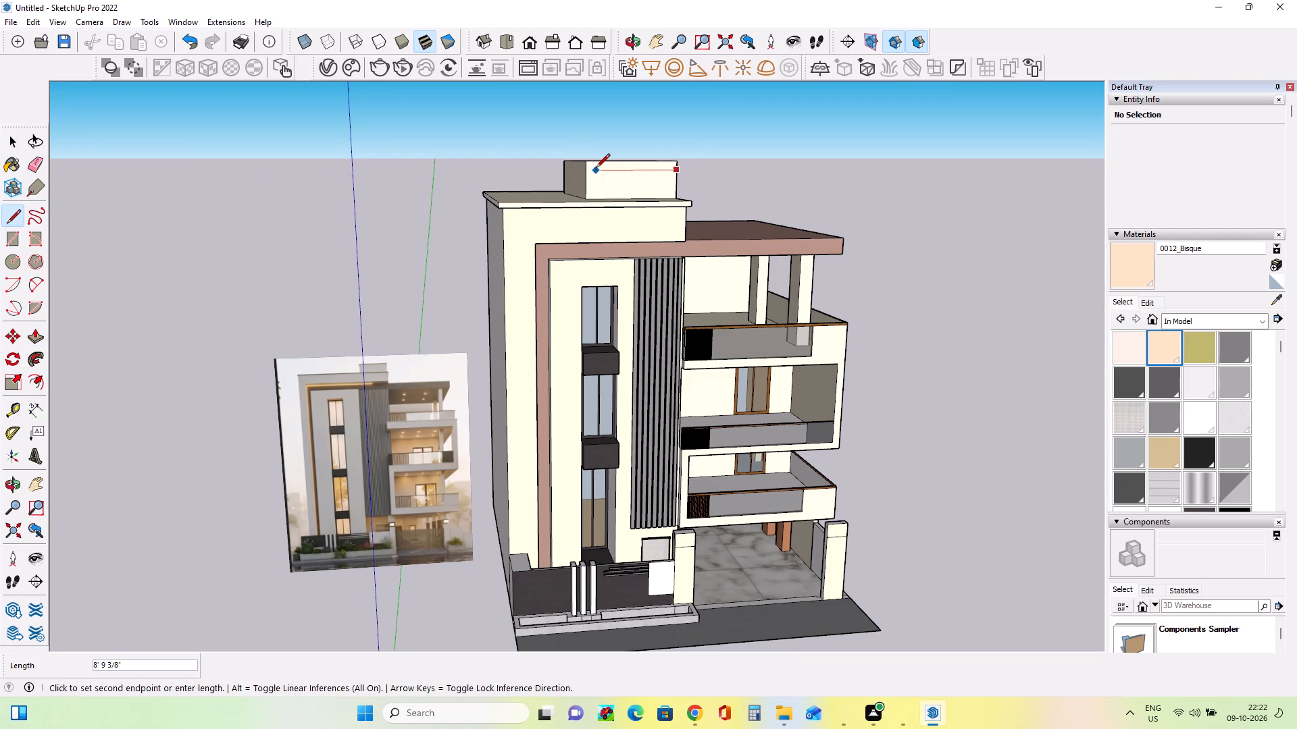
{"action": "left_click", "coordinate": [590, 170]}
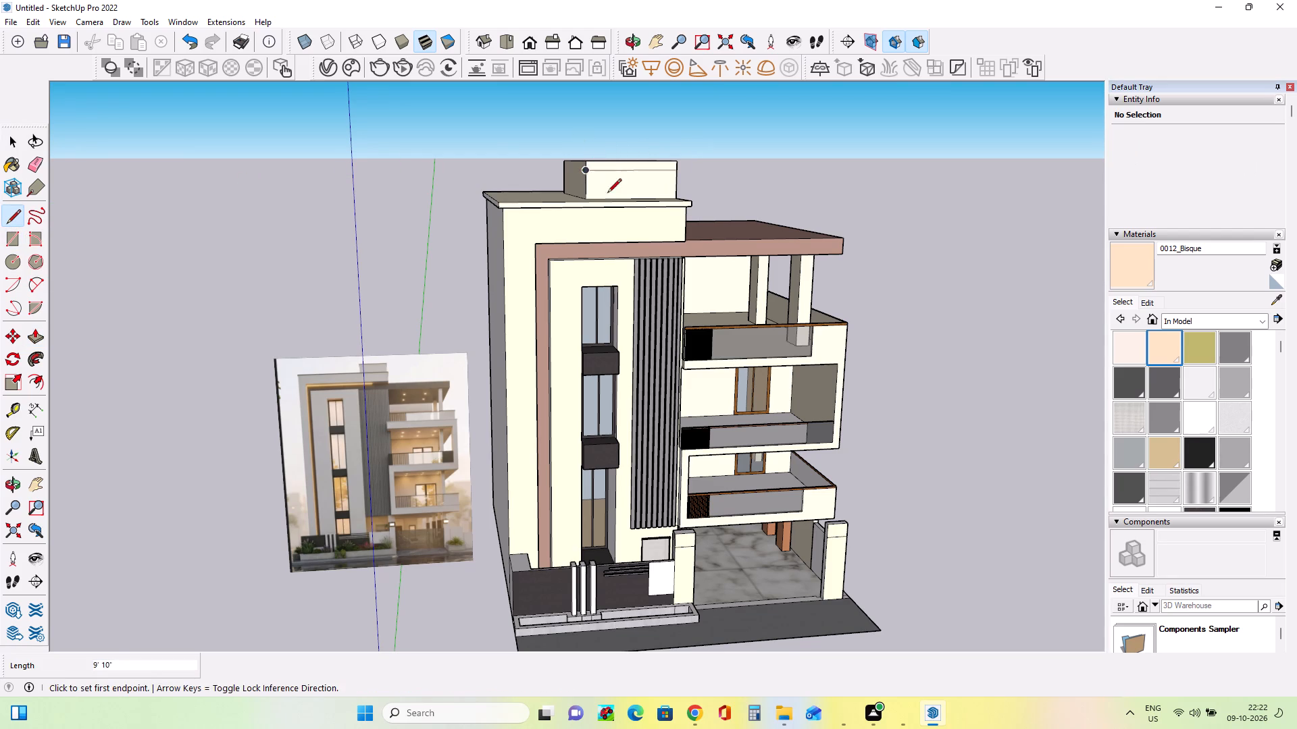
{"action": "middle_click_drag", "start_coordinate": [631, 205], "coordinate": [1013, 216]}
{"action": "left_click", "coordinate": [570, 172]}
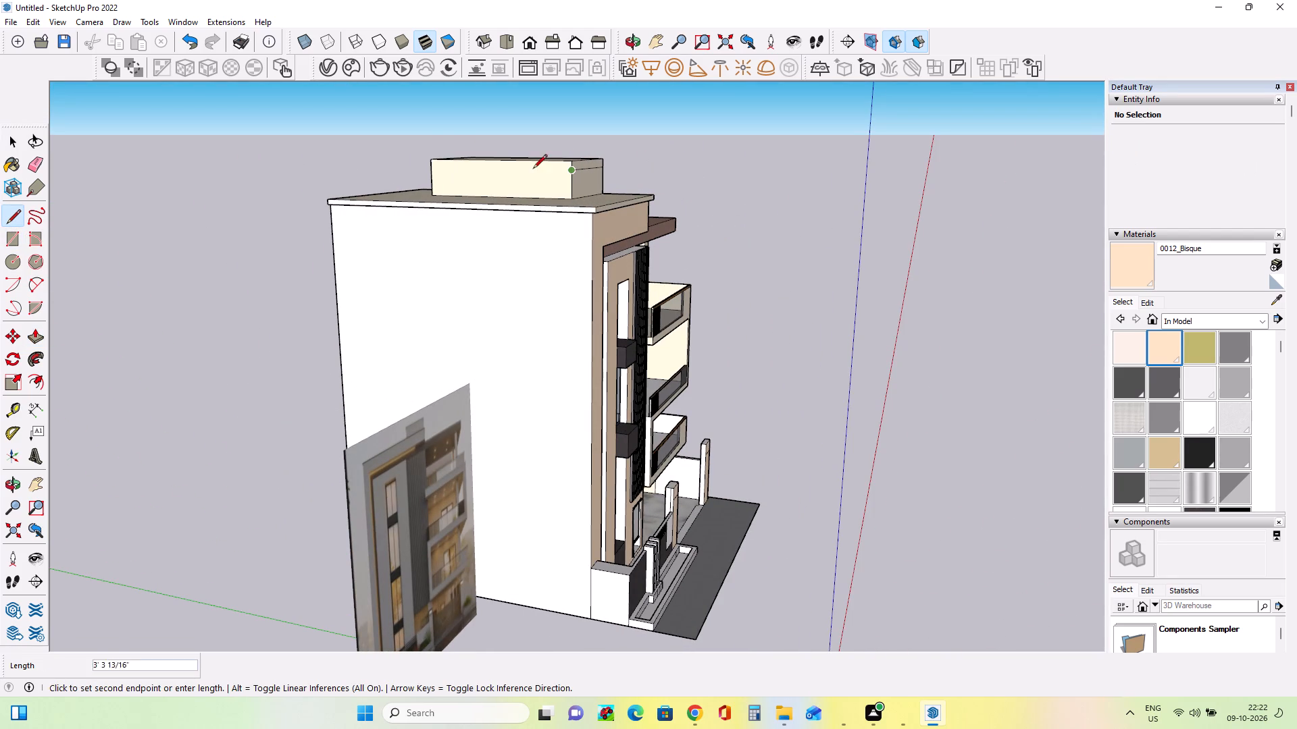
{"action": "left_click", "coordinate": [430, 168]}
{"action": "middle_click_drag", "start_coordinate": [639, 178], "coordinate": [169, 214]}
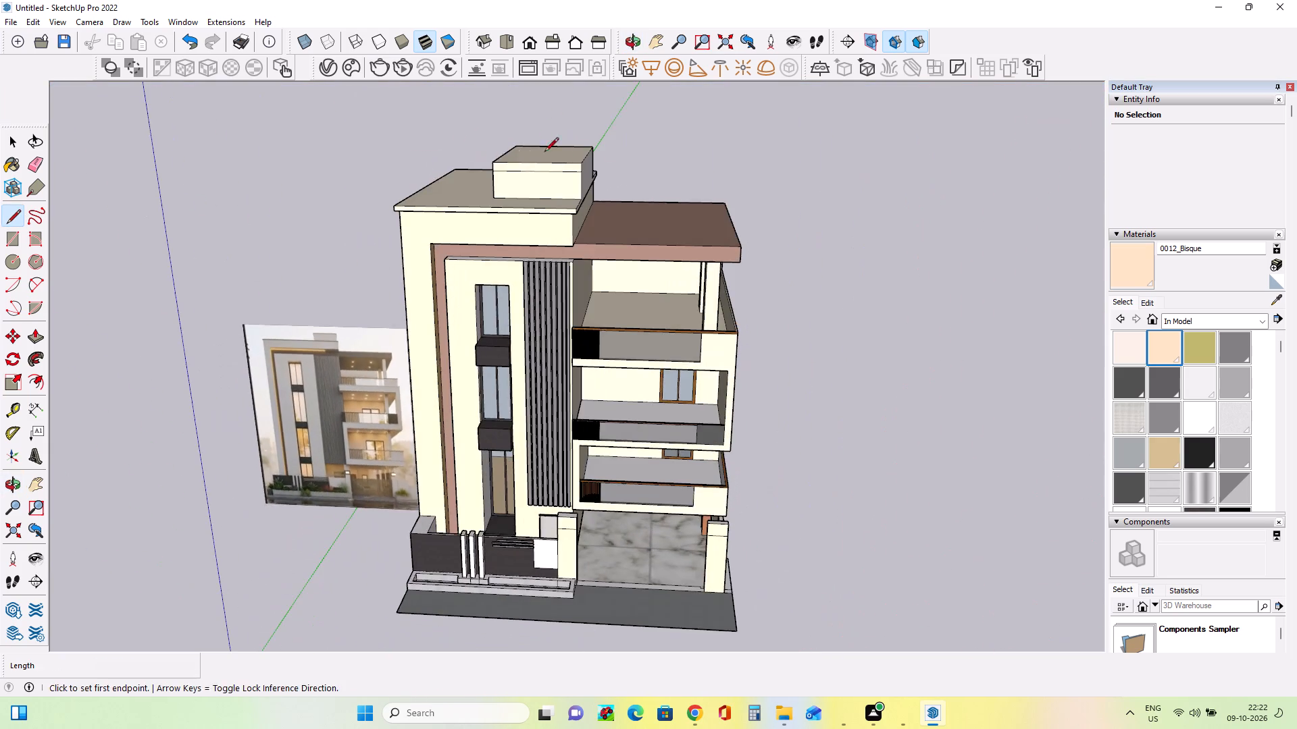
{"action": "middle_click_drag", "start_coordinate": [609, 163], "coordinate": [405, 190]}
{"action": "left_click_drag", "start_coordinate": [592, 176], "coordinate": [600, 174]}
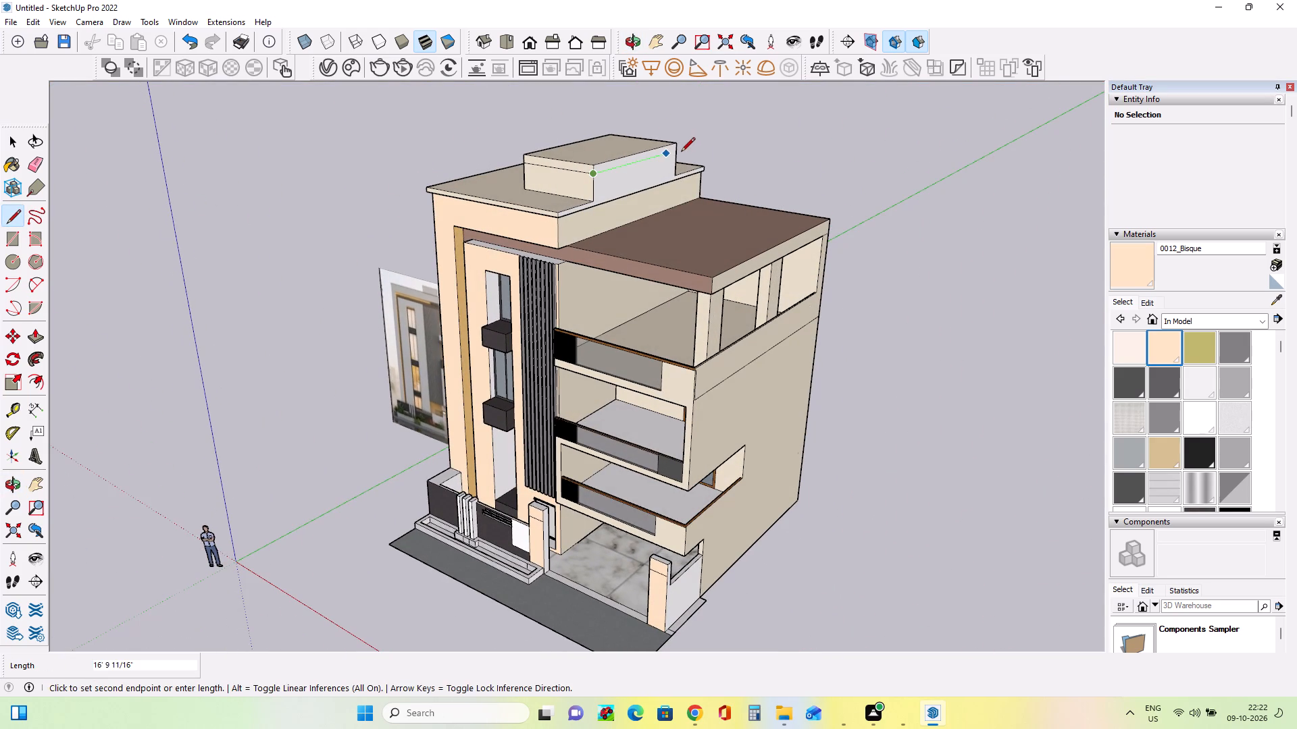
{"action": "left_click", "coordinate": [682, 152]}
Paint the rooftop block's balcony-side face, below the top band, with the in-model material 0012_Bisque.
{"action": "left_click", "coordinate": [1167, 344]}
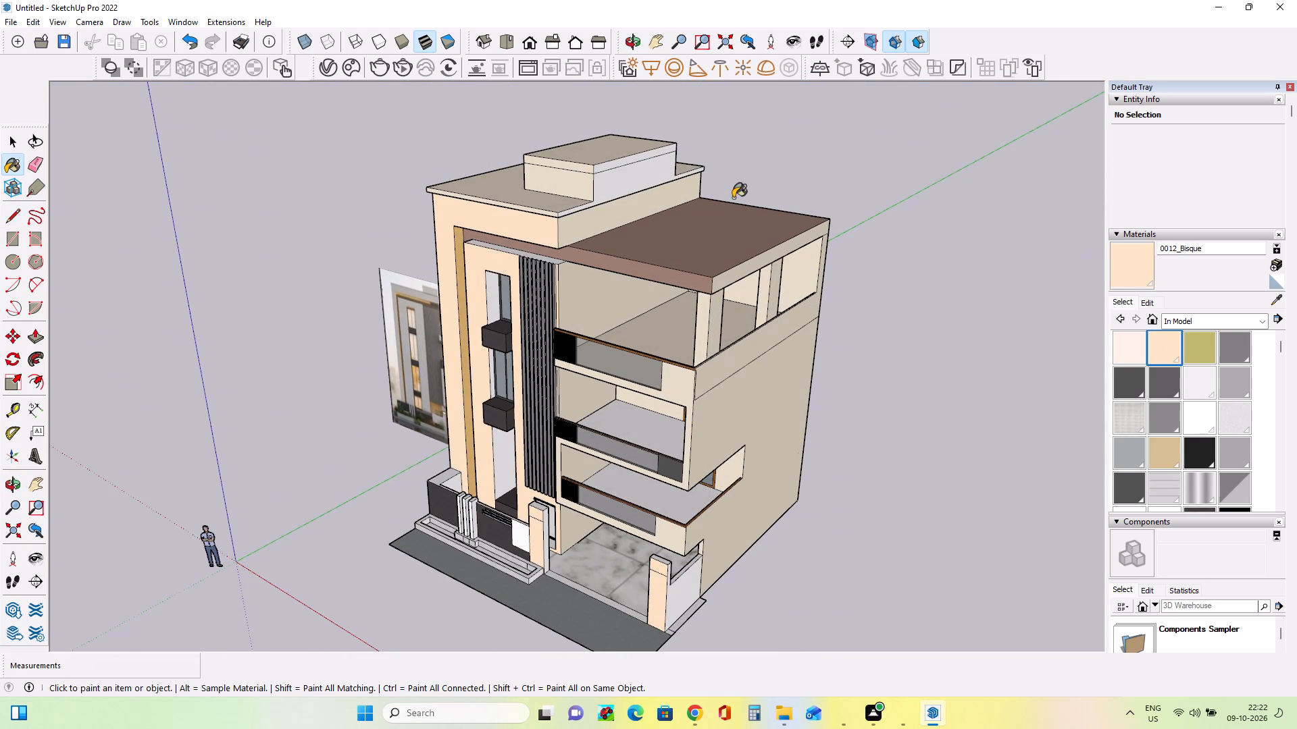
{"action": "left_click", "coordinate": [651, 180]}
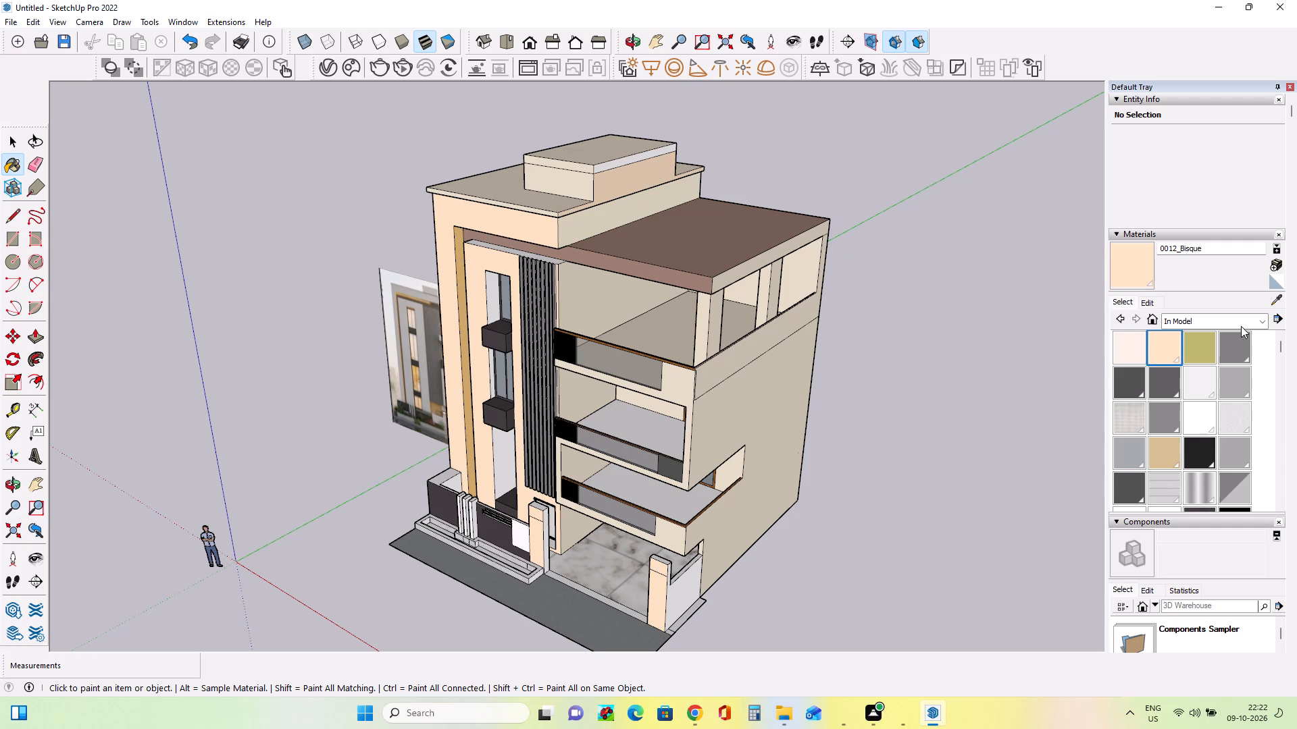
Paint the rooftop block's balcony-side face and the band above it with the in-model material 0009_Linen.
{"action": "left_click", "coordinate": [1121, 343]}
{"action": "left_click", "coordinate": [647, 176]}
{"action": "middle_click_drag", "start_coordinate": [664, 186], "coordinate": [761, 176]}
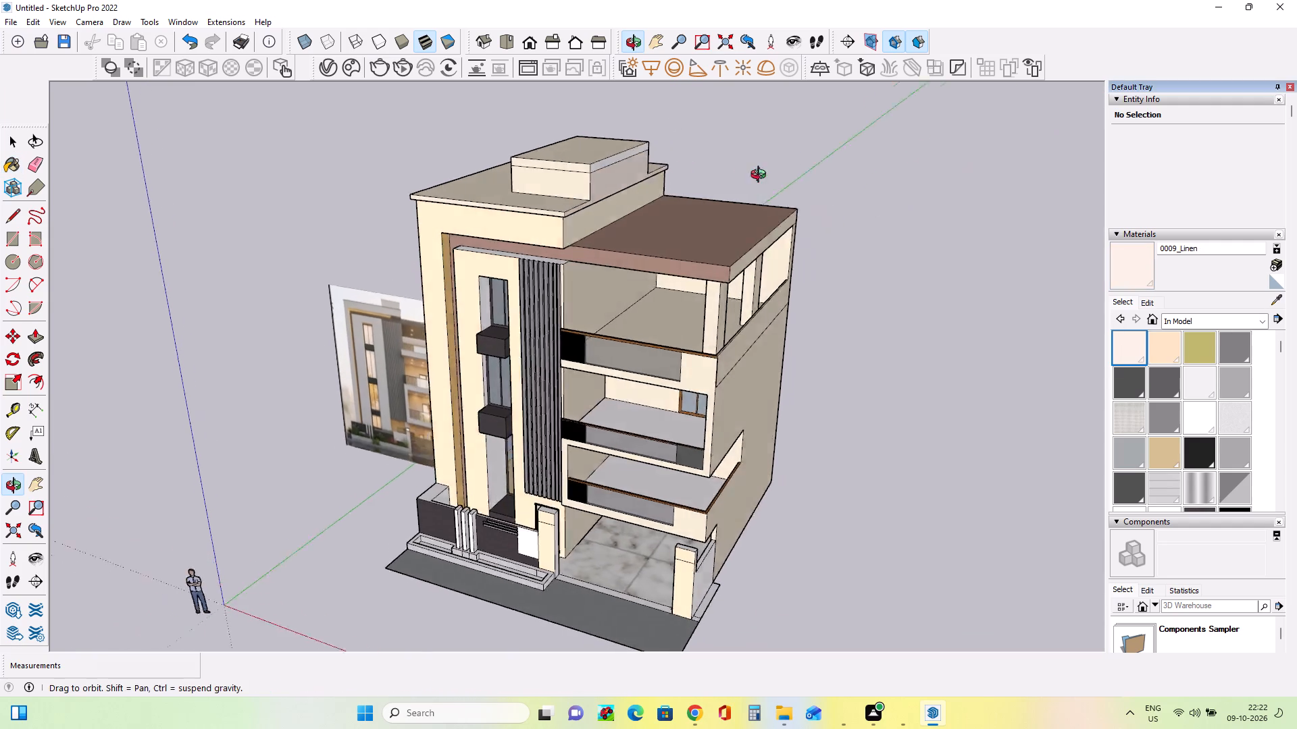
{"action": "middle_click_drag", "start_coordinate": [761, 176], "coordinate": [965, 175]}
{"action": "middle_click_drag", "start_coordinate": [582, 171], "coordinate": [334, 187]}
{"action": "scroll", "coordinate": [604, 150], "scroll_direction": "up", "scroll_amount": 2}
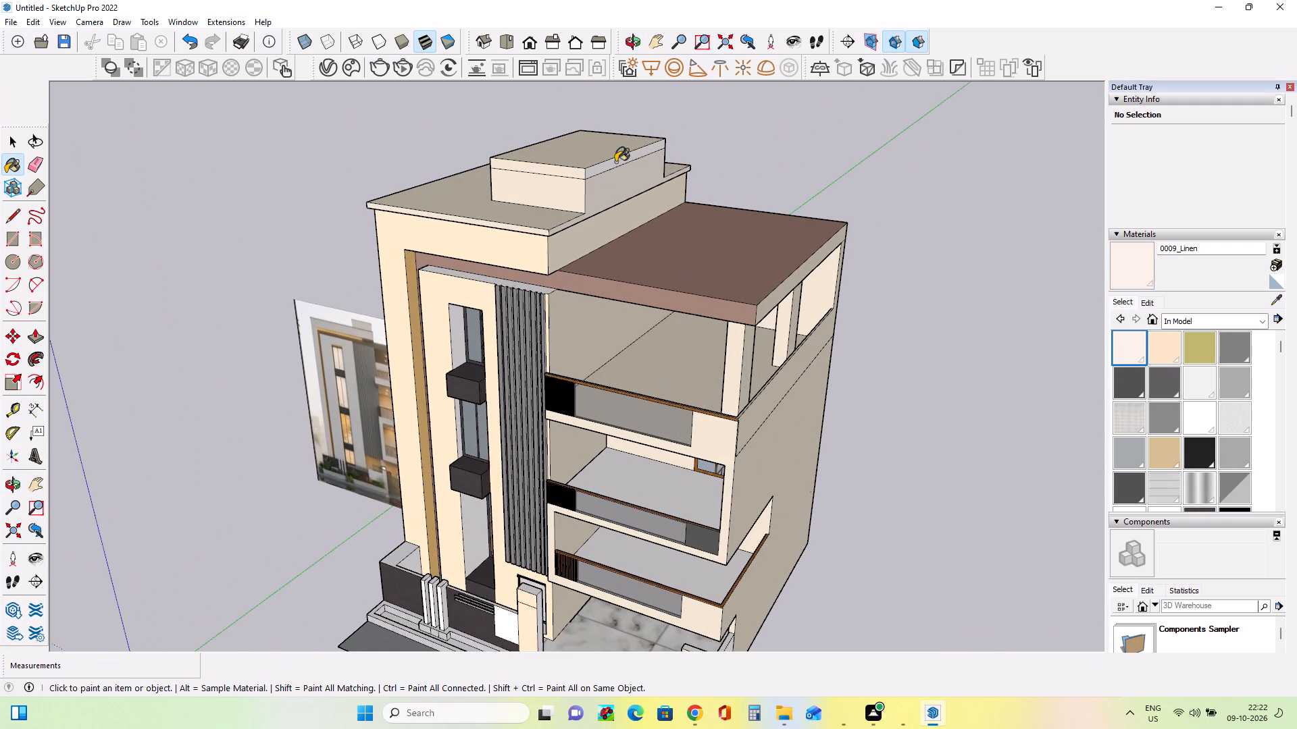
{"action": "left_click", "coordinate": [621, 161]}
Push/Pull the rooftop block's top band outward by about 3' at the front, 1' 2" on the outer side and 1' 1" on the balcony side.
{"action": "middle_click_drag", "start_coordinate": [654, 174], "coordinate": [853, 138]}
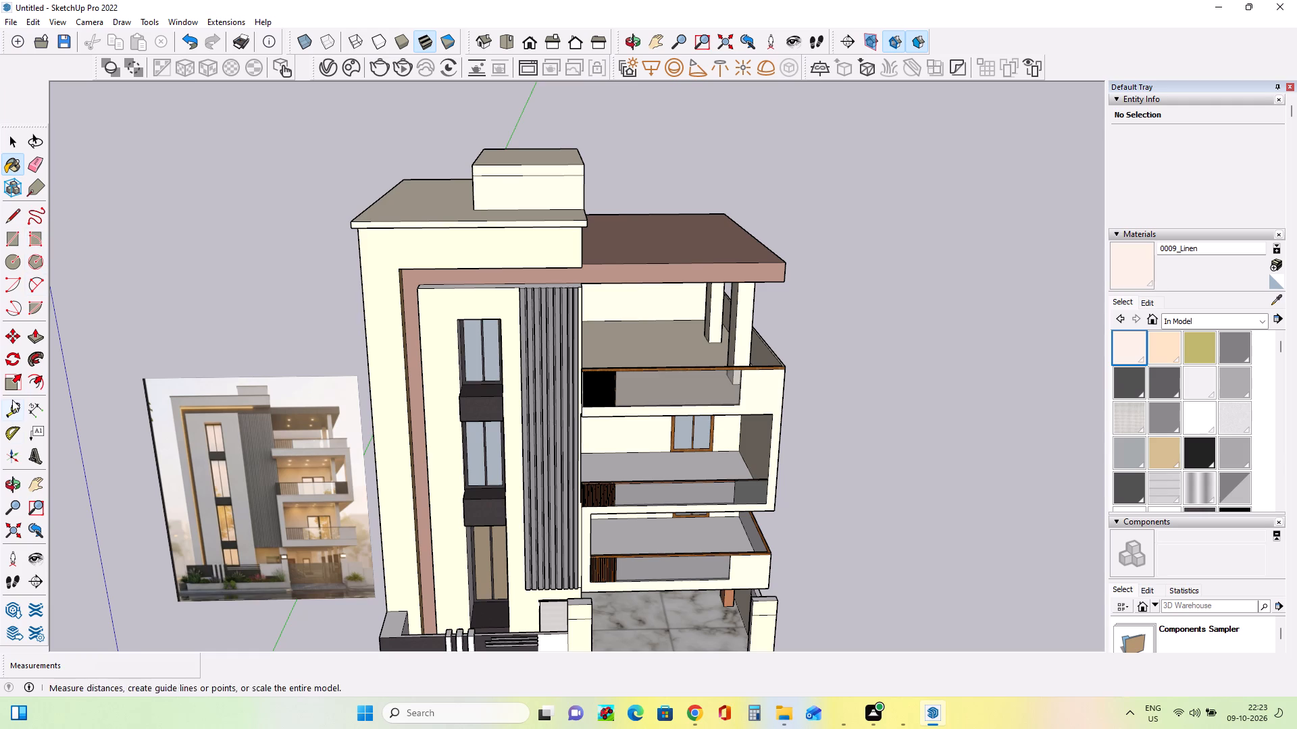
{"action": "left_click", "coordinate": [32, 337]}
{"action": "left_click", "coordinate": [576, 169]}
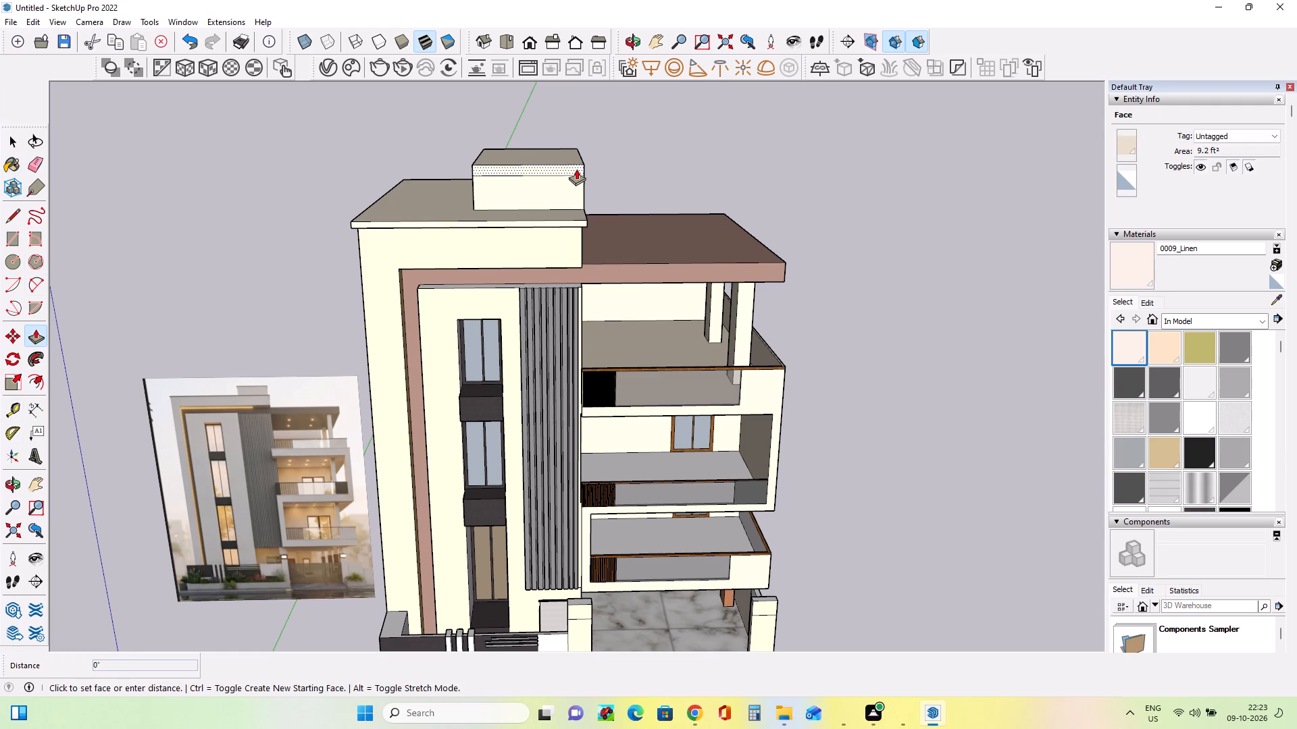
{"action": "left_click", "coordinate": [576, 173]}
{"action": "middle_click_drag", "start_coordinate": [553, 217], "coordinate": [877, 185]}
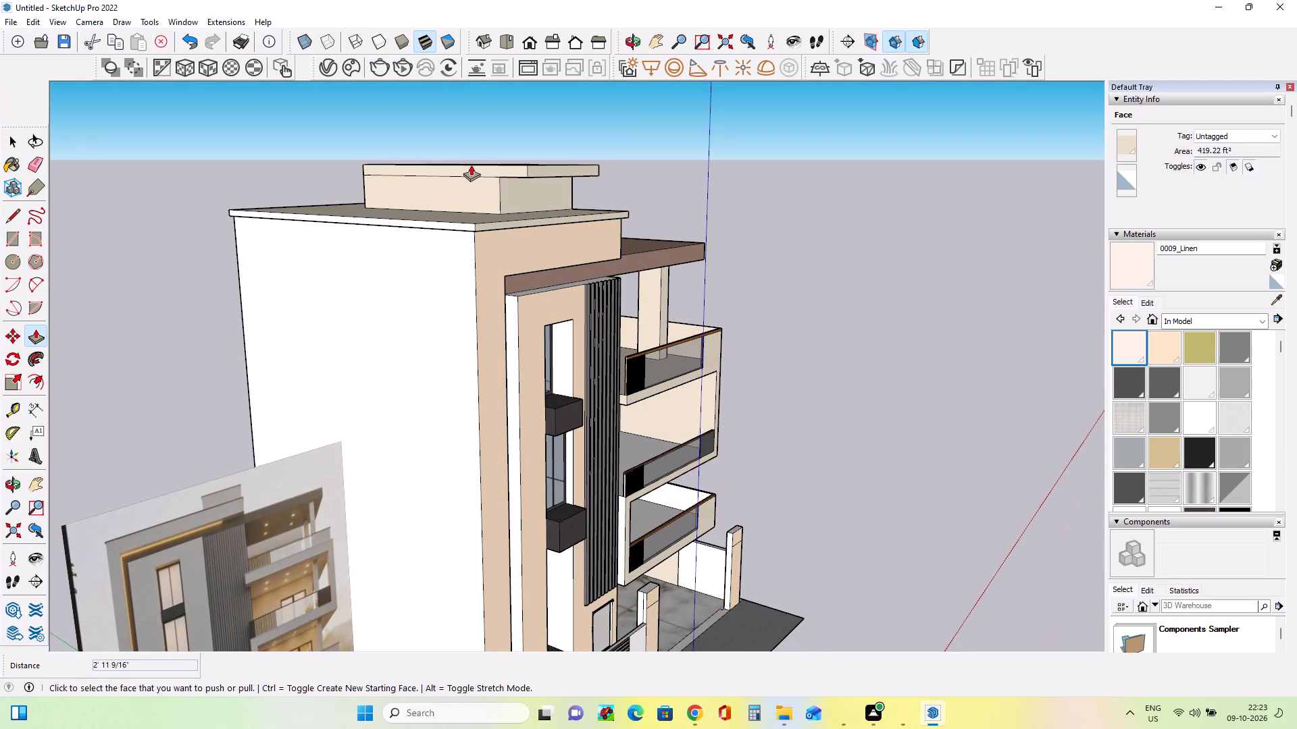
{"action": "left_click", "coordinate": [471, 165]}
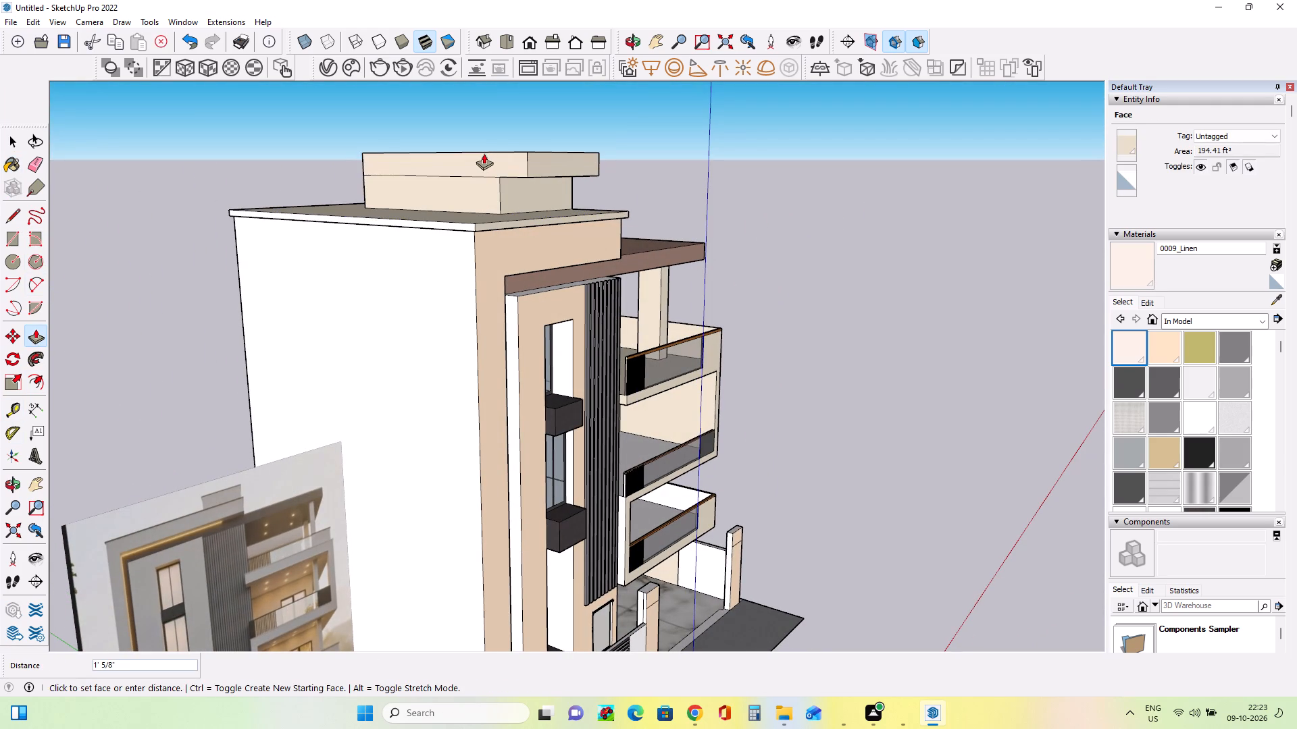
{"action": "key", "text": "Escape"}
{"action": "left_click", "coordinate": [483, 163]}
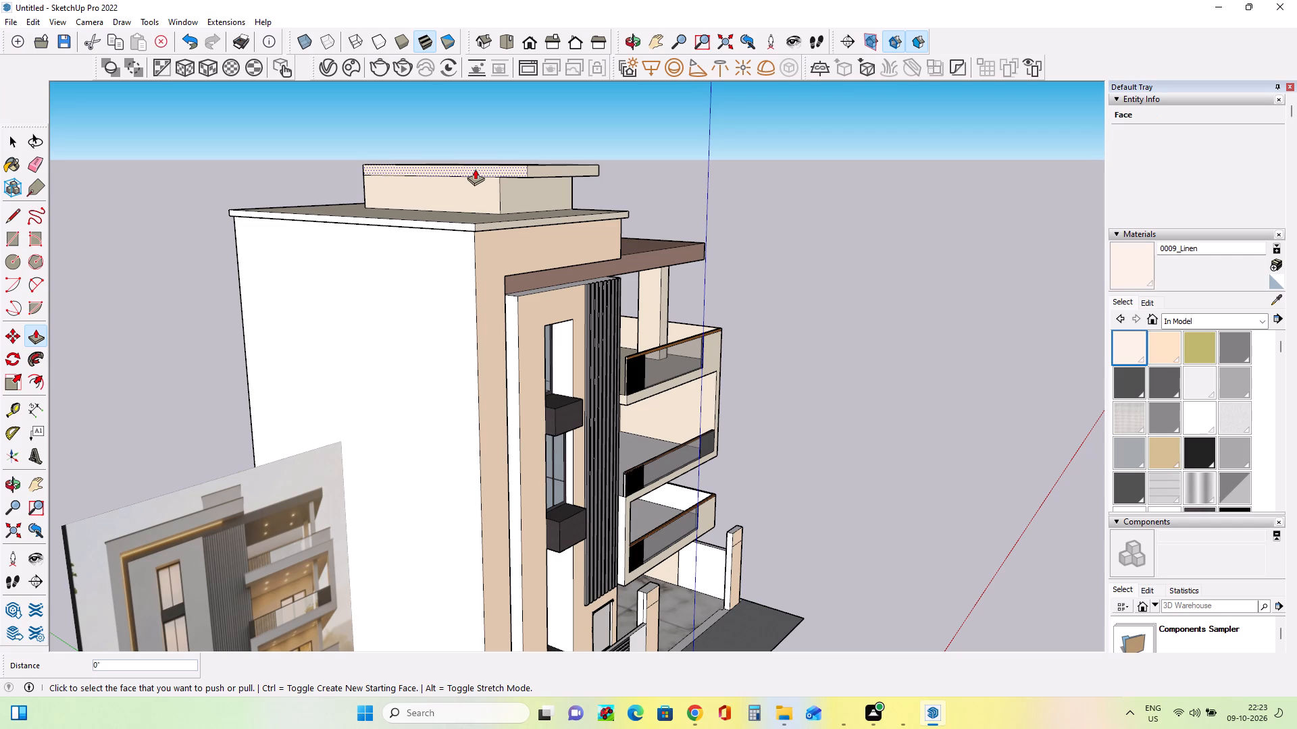
{"action": "left_click", "coordinate": [478, 166]}
{"action": "left_click", "coordinate": [468, 170]}
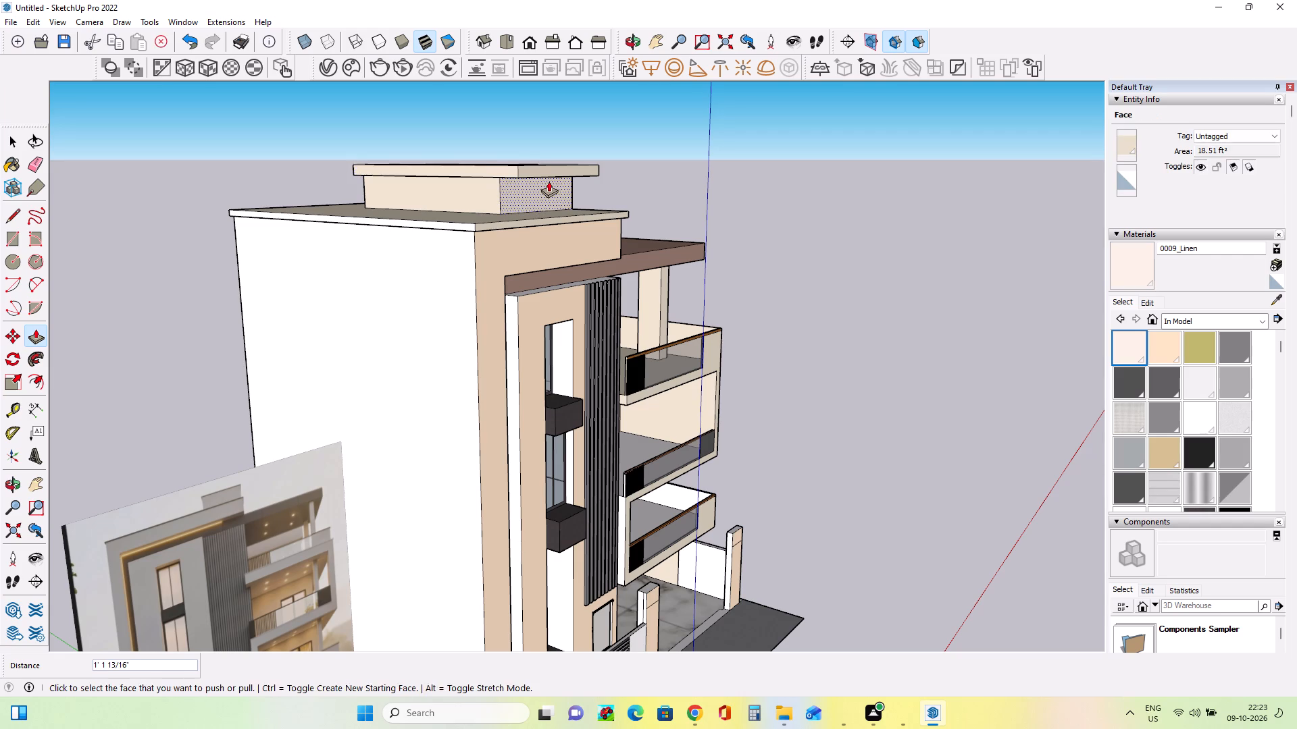
{"action": "middle_click_drag", "start_coordinate": [549, 181], "coordinate": [246, 182]}
{"action": "middle_click_drag", "start_coordinate": [522, 175], "coordinate": [272, 235]}
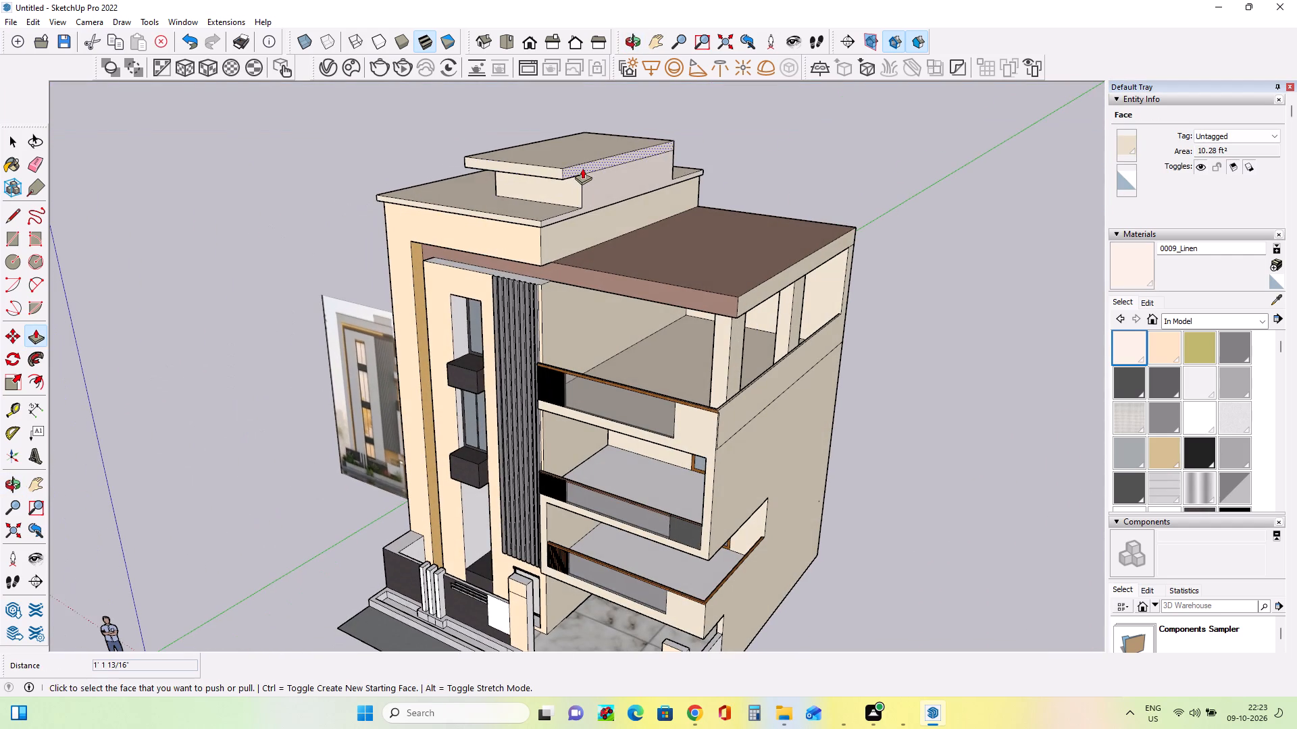
{"action": "left_click", "coordinate": [582, 167]}
{"action": "left_click", "coordinate": [592, 171]}
Reduce the top band's front overhang by pushing it back about 3' and pulling it out about 8".
{"action": "middle_click_drag", "start_coordinate": [575, 197], "coordinate": [699, 147]}
{"action": "scroll", "coordinate": [683, 140], "scroll_direction": "down", "scroll_amount": 5}
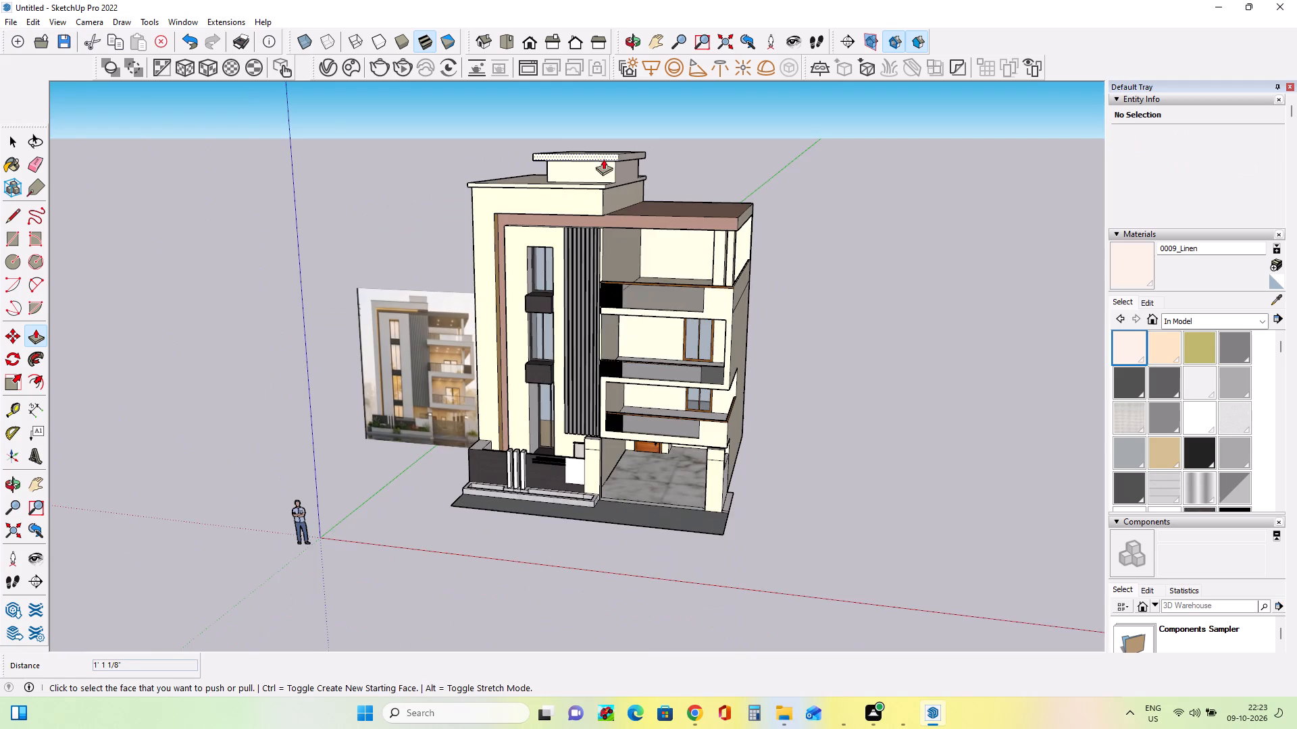
{"action": "middle_click_drag", "start_coordinate": [603, 159], "coordinate": [693, 180]}
{"action": "scroll", "coordinate": [584, 135], "scroll_direction": "up", "scroll_amount": 5}
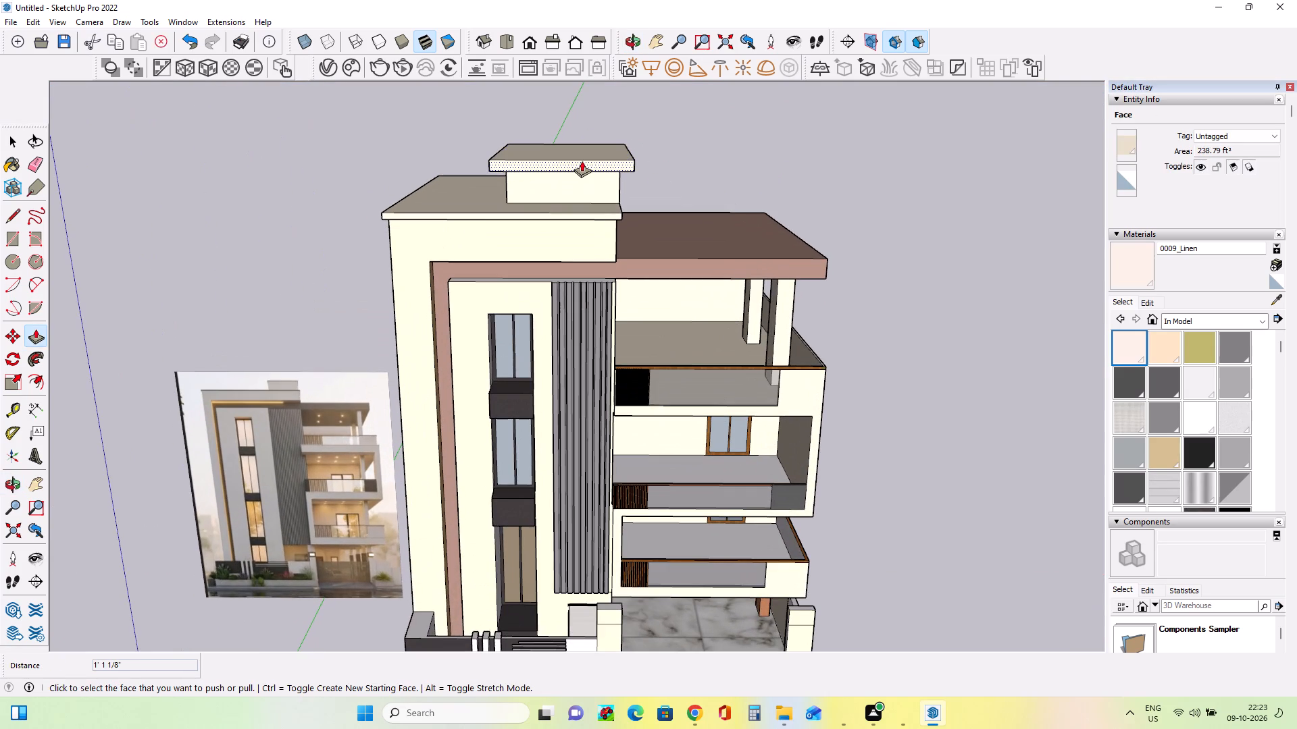
{"action": "left_click", "coordinate": [582, 161]}
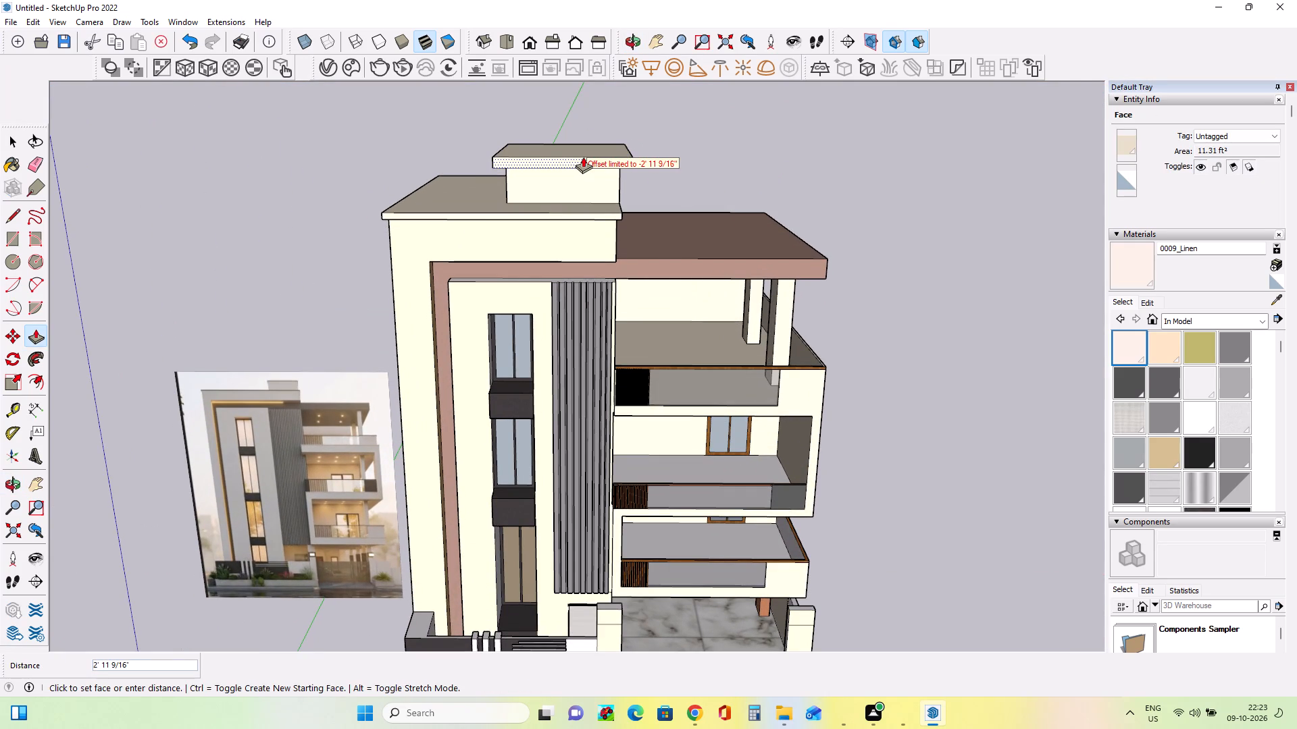
{"action": "left_click", "coordinate": [583, 157]}
{"action": "middle_click_drag", "start_coordinate": [622, 160], "coordinate": [962, 136]}
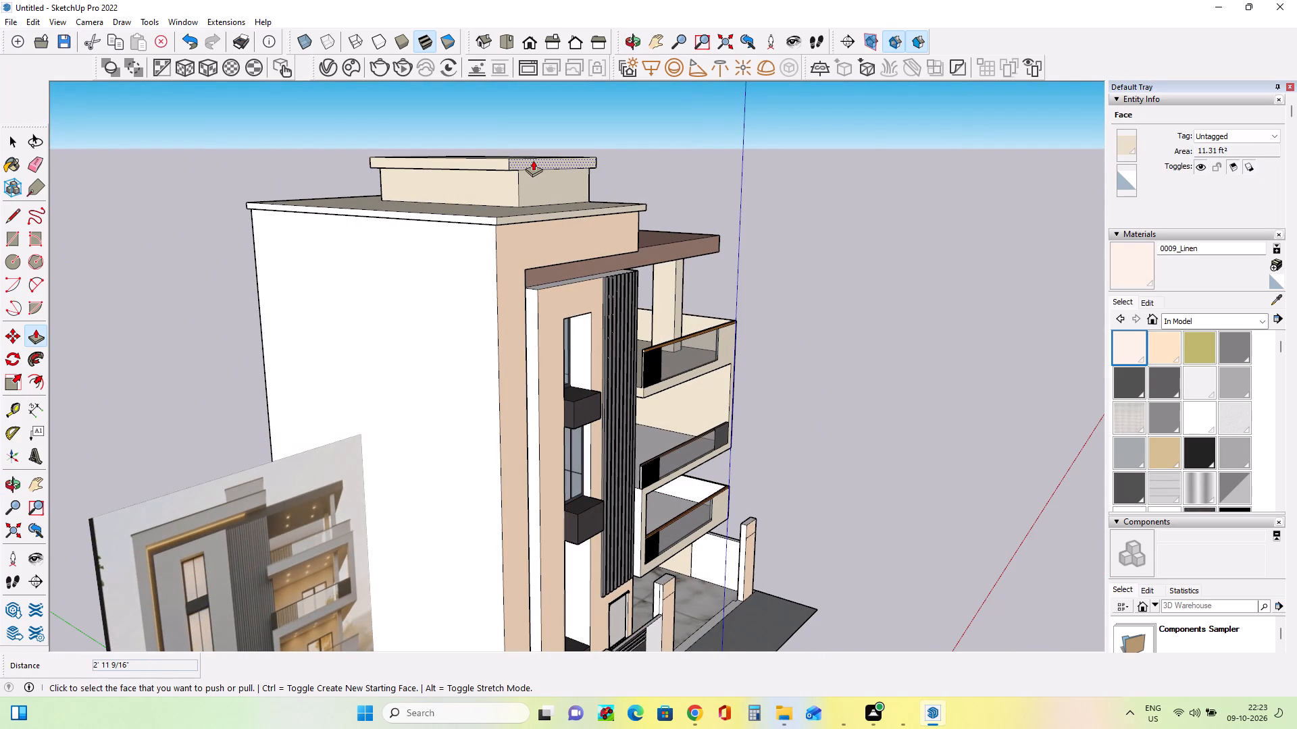
{"action": "left_click", "coordinate": [533, 160]}
{"action": "left_click", "coordinate": [539, 163]}
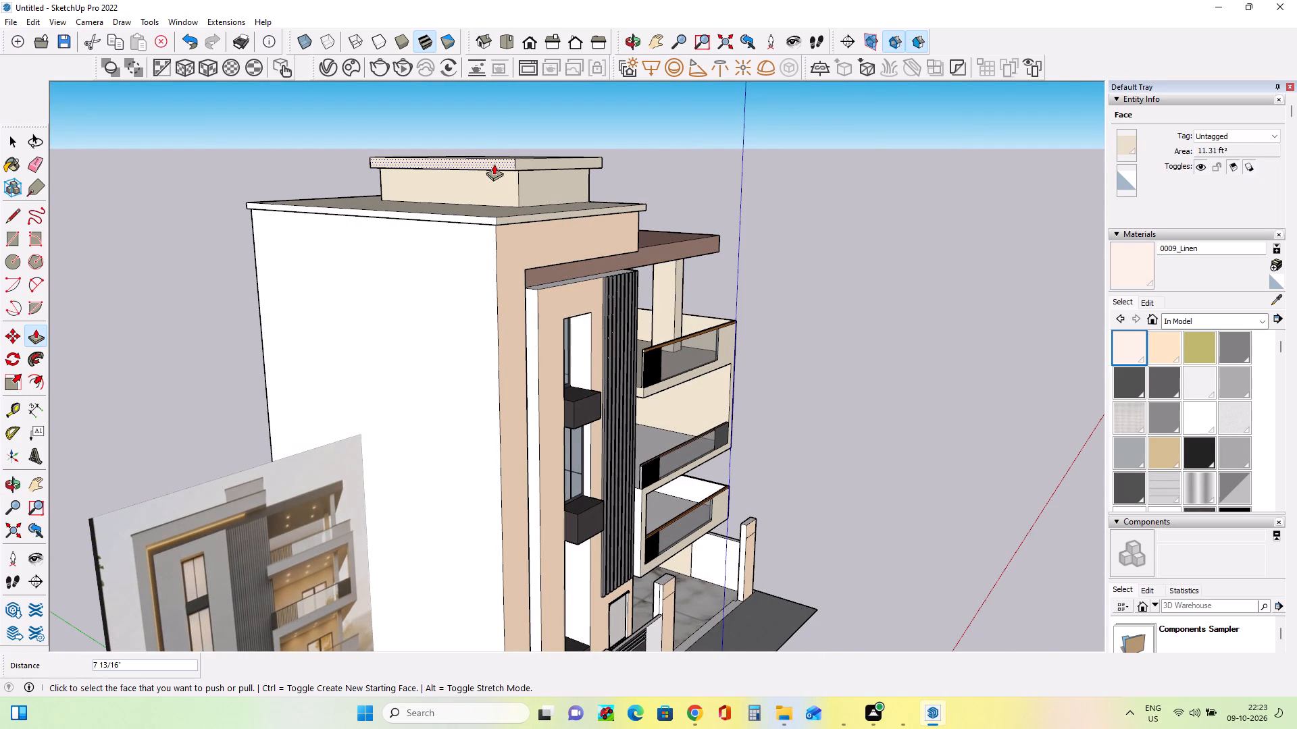
Push the top band's outer side in by about 6", its balcony side by about 7", and its outer side by about another 2 1/2".
{"action": "left_click", "coordinate": [494, 163]}
{"action": "left_click", "coordinate": [498, 161]}
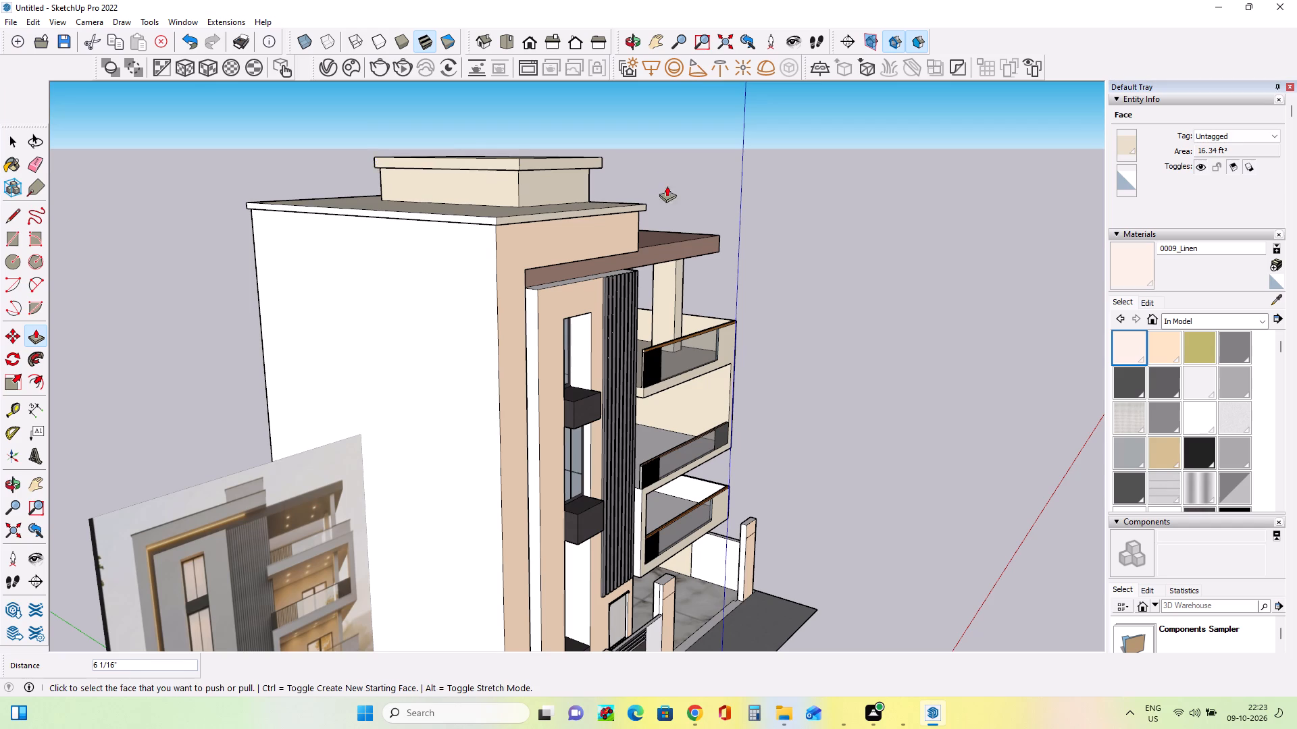
{"action": "middle_click_drag", "start_coordinate": [667, 186], "coordinate": [268, 223]}
{"action": "middle_click_drag", "start_coordinate": [580, 165], "coordinate": [559, 164]}
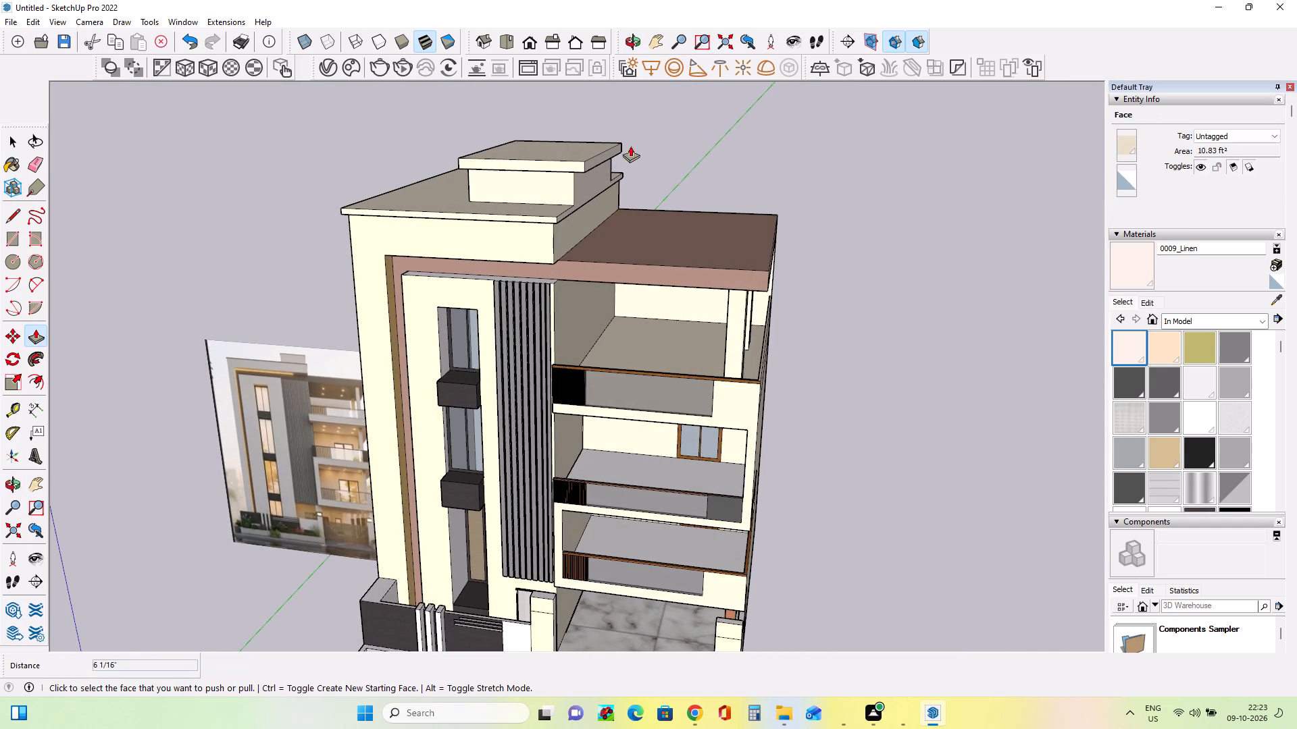
{"action": "scroll", "coordinate": [630, 146], "scroll_direction": "up", "scroll_amount": 6}
{"action": "left_click", "coordinate": [574, 168]}
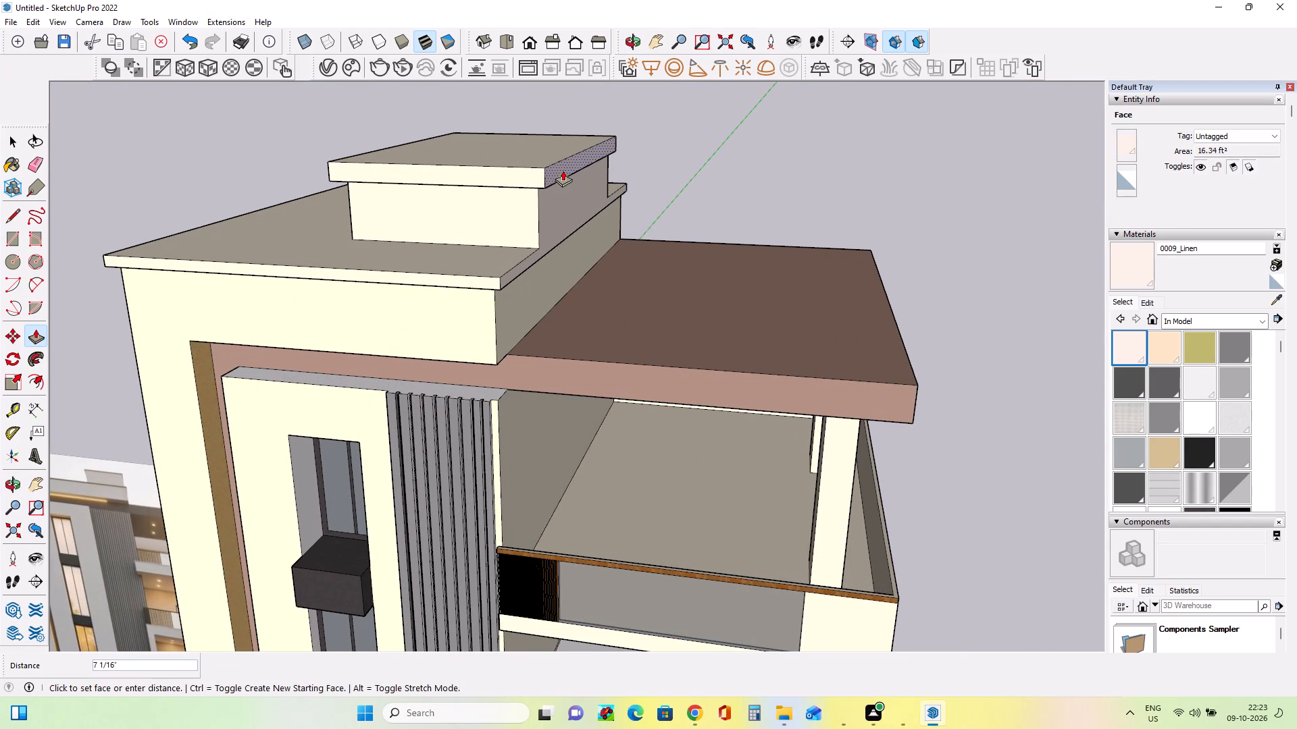
{"action": "left_click", "coordinate": [563, 170]}
{"action": "middle_click_drag", "start_coordinate": [455, 227], "coordinate": [907, 198]}
{"action": "left_click", "coordinate": [359, 189]}
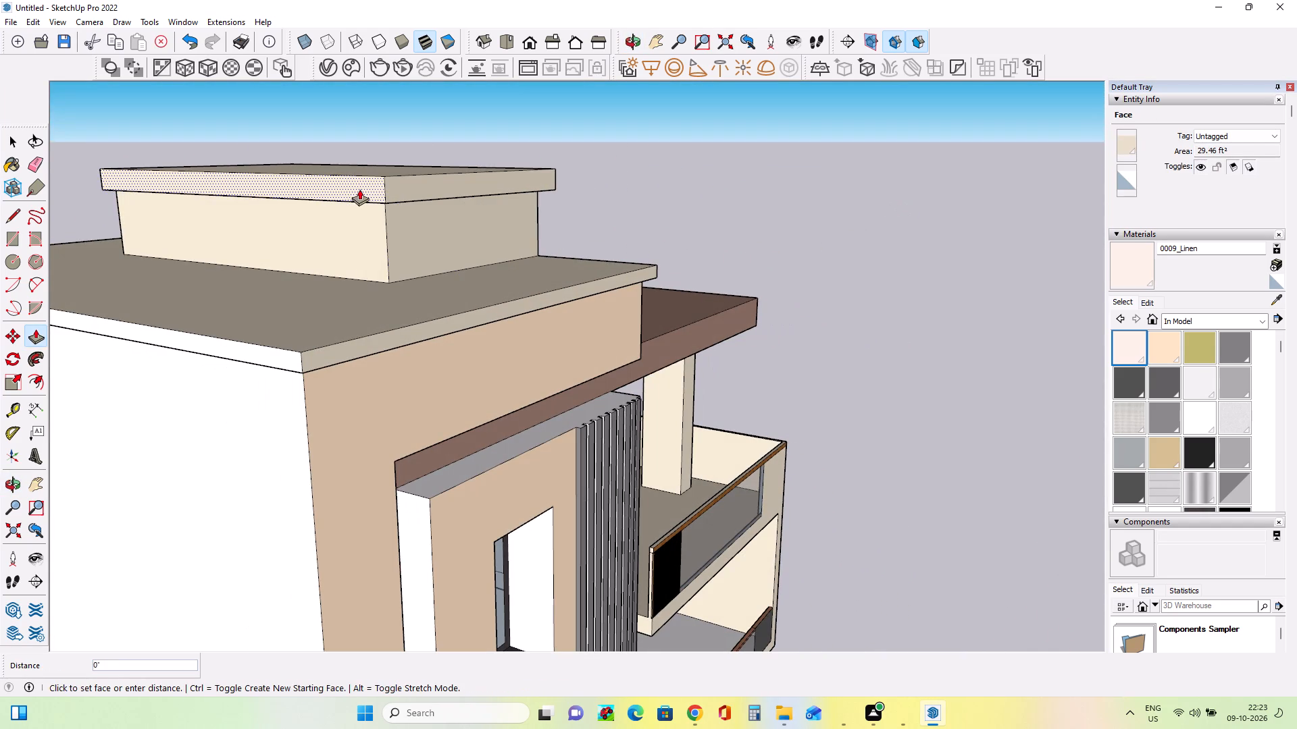
{"action": "left_click", "coordinate": [363, 188]}
Paint the white panel on the boundary wall beside the inner gate pillar with the in-model material 0012_Bisque.
{"action": "middle_click_drag", "start_coordinate": [528, 244], "coordinate": [330, 230]}
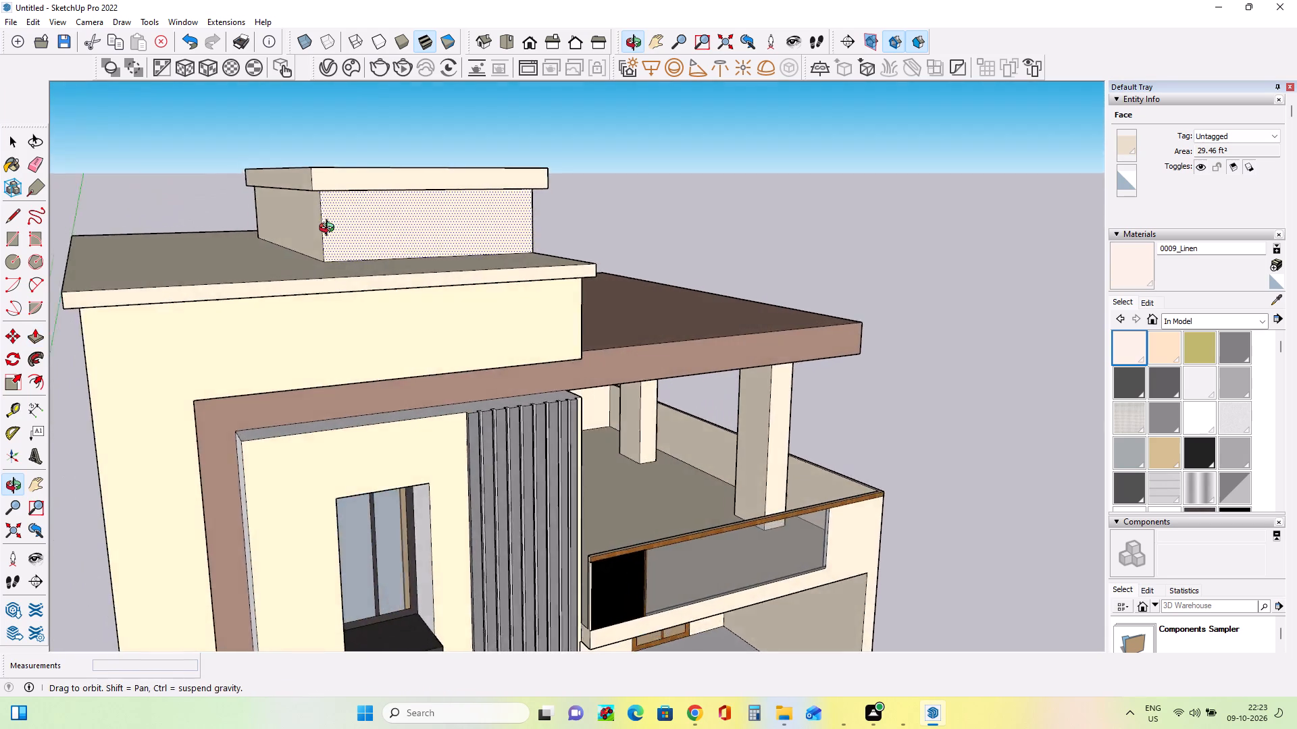
{"action": "middle_click_drag", "start_coordinate": [330, 230], "coordinate": [276, 220]}
{"action": "scroll", "coordinate": [340, 206], "scroll_direction": "down", "scroll_amount": 14}
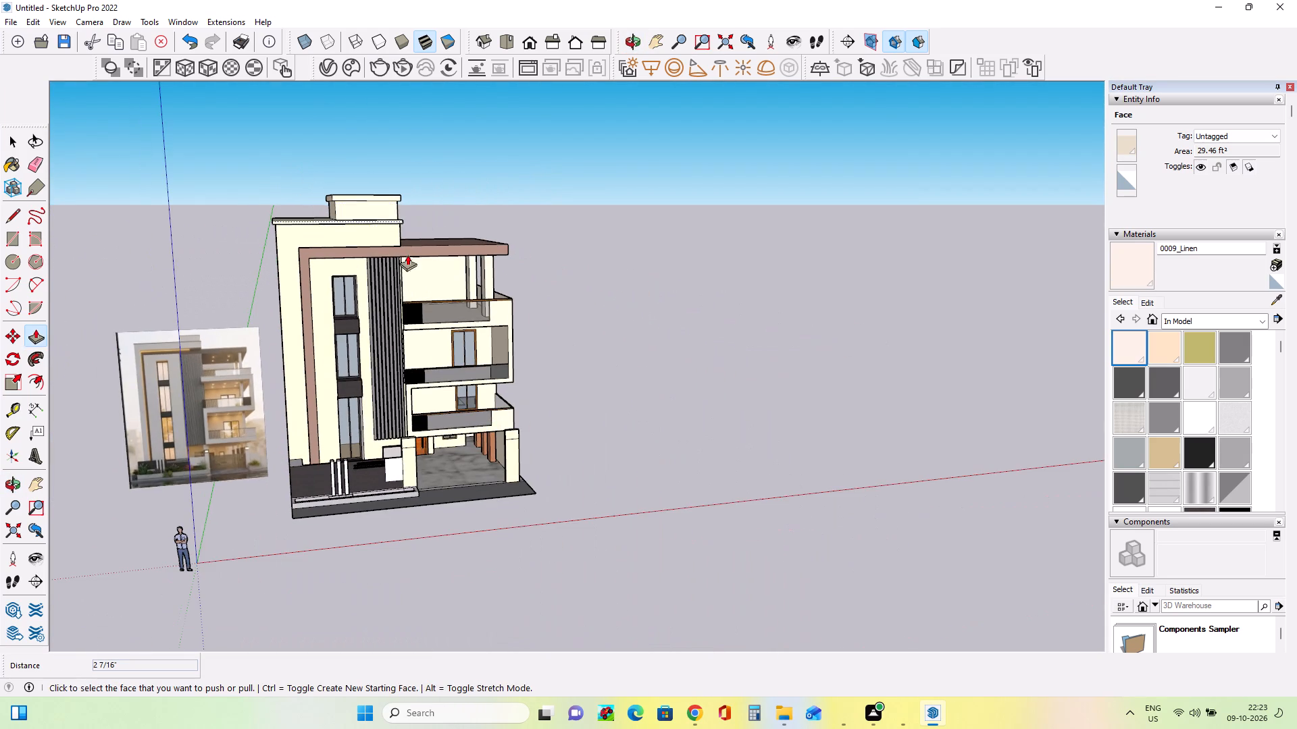
{"action": "middle_click_drag", "start_coordinate": [611, 370], "coordinate": [541, 387]}
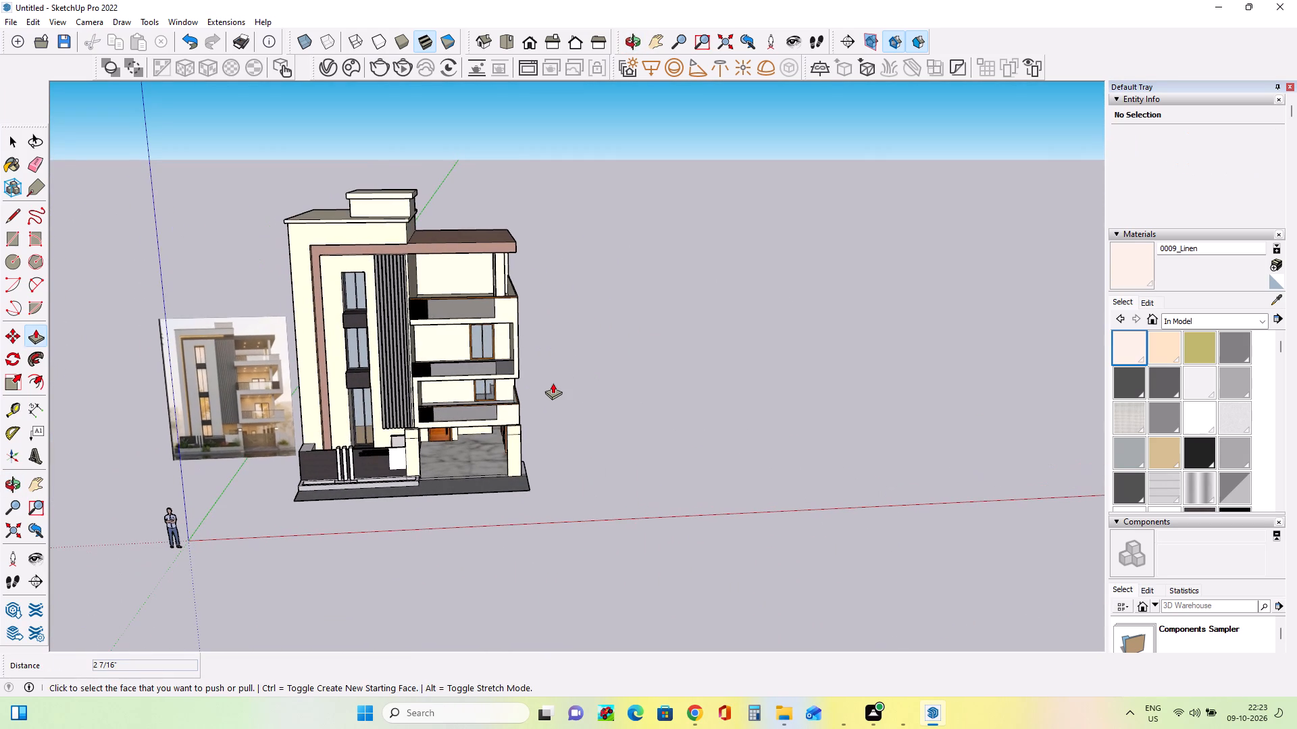
{"action": "scroll", "coordinate": [431, 437], "scroll_direction": "up", "scroll_amount": 5}
{"action": "left_click", "coordinate": [1165, 336]}
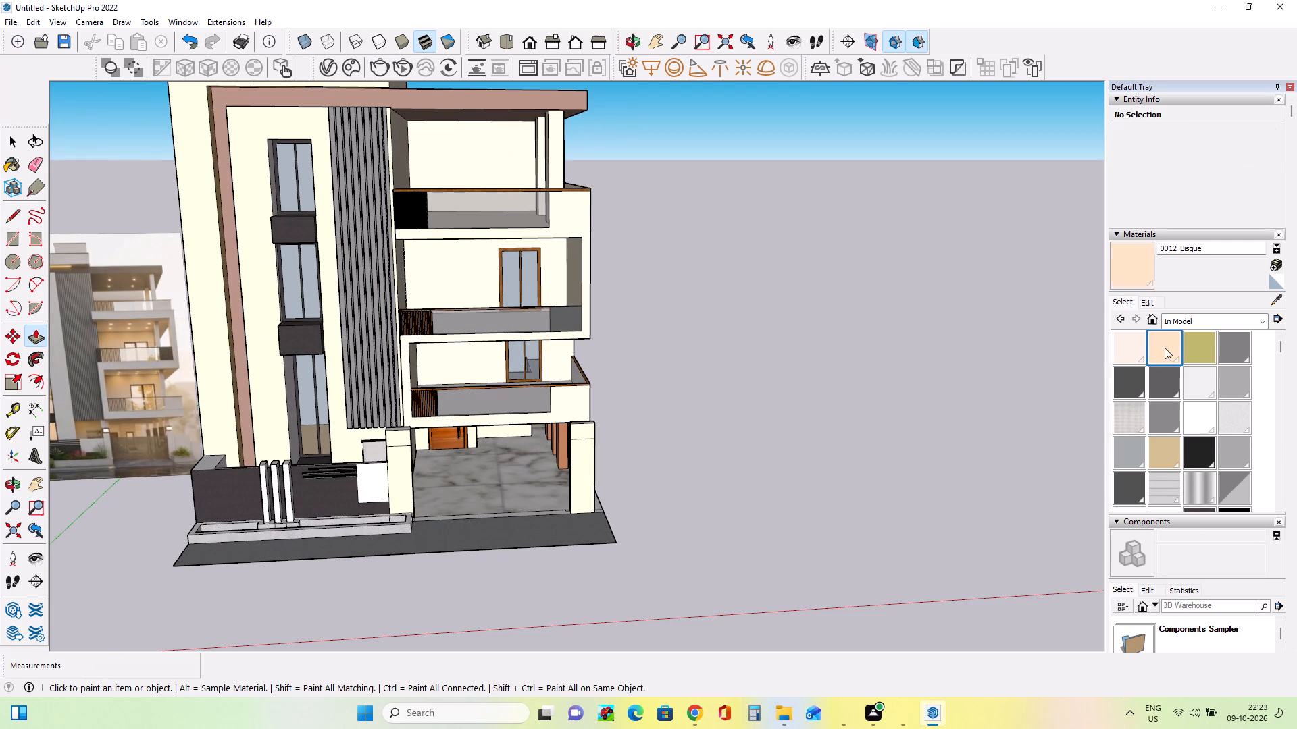
{"action": "left_click", "coordinate": [370, 488]}
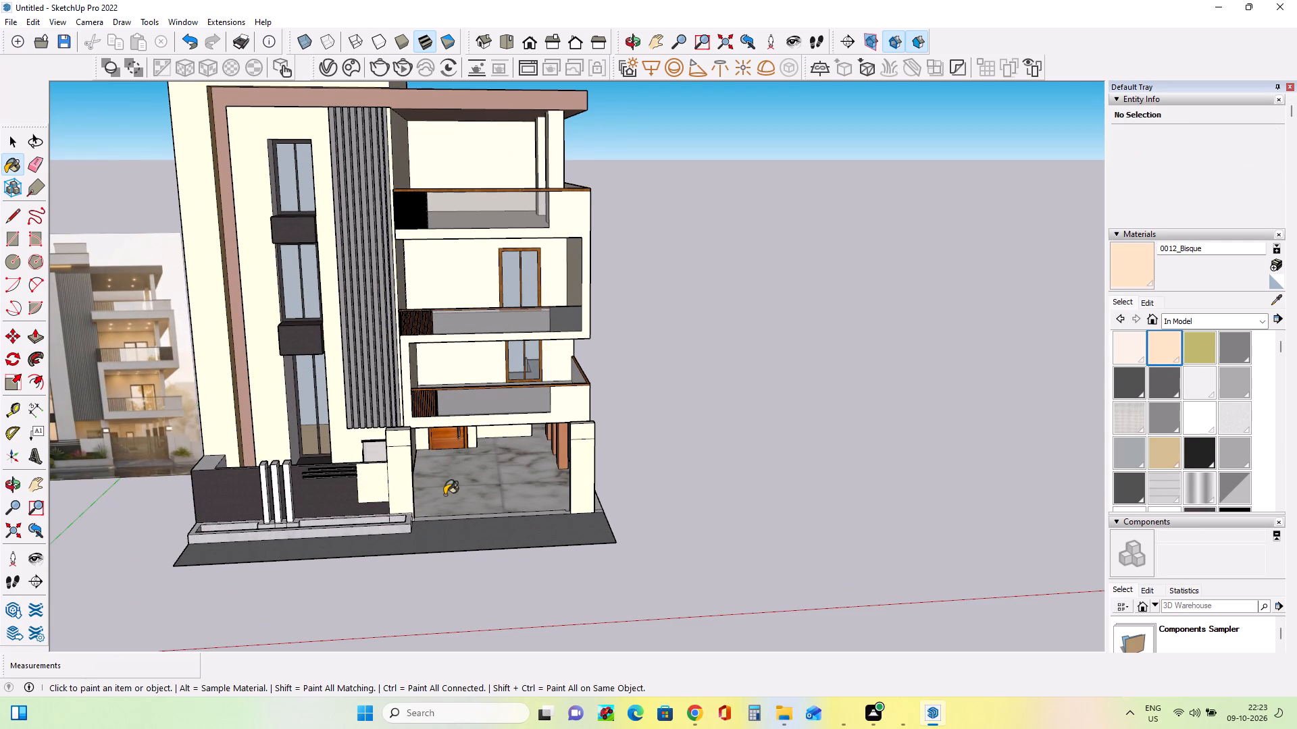
Draw a rectangle about 16' 9 1/2" by 3' 3" on the dark front strip, from the outer gate pillar to the existing planter.
{"action": "scroll", "coordinate": [549, 477], "scroll_direction": "down", "scroll_amount": 1}
{"action": "middle_click_drag", "start_coordinate": [551, 518], "coordinate": [557, 532]}
{"action": "scroll", "coordinate": [607, 512], "scroll_direction": "down", "scroll_amount": 3}
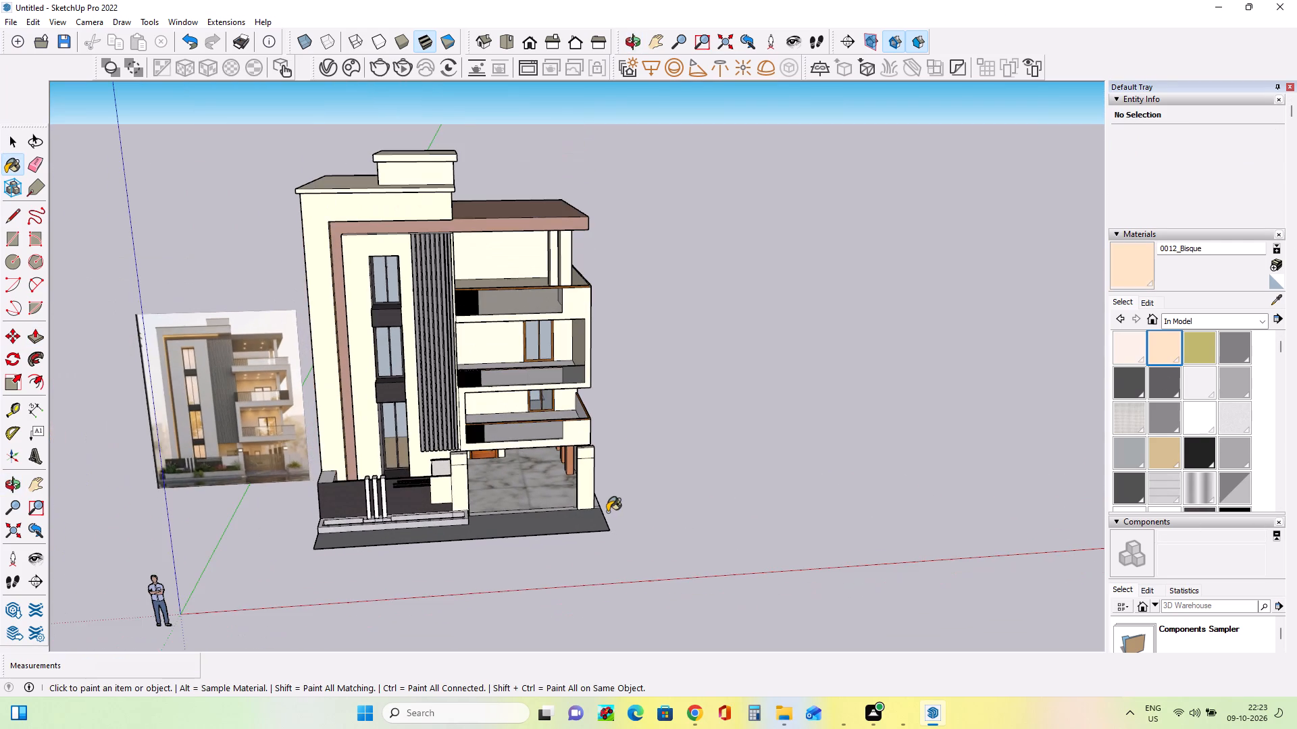
{"action": "middle_click_drag", "start_coordinate": [390, 603], "coordinate": [405, 562]}
{"action": "scroll", "coordinate": [409, 526], "scroll_direction": "up", "scroll_amount": 3}
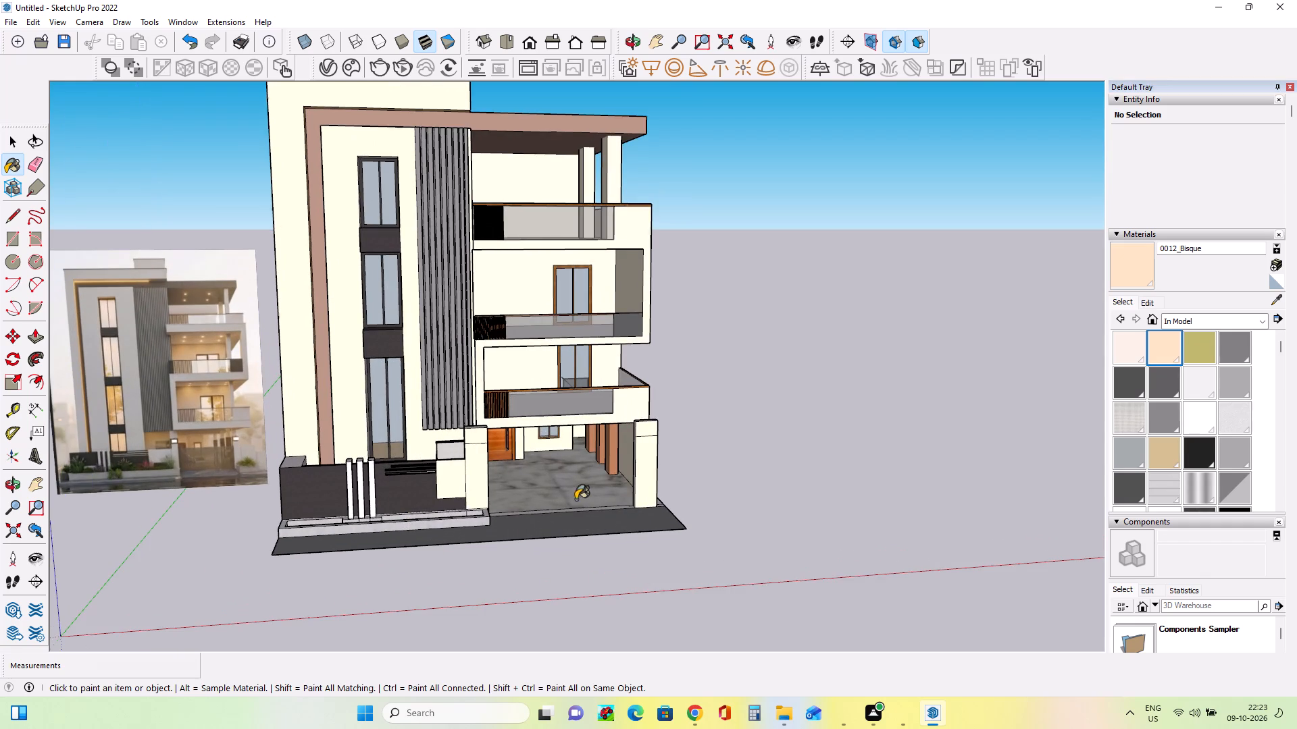
{"action": "middle_click_drag", "start_coordinate": [585, 500], "coordinate": [589, 513]}
{"action": "middle_click_drag", "start_coordinate": [642, 500], "coordinate": [635, 522]}
{"action": "left_click", "coordinate": [16, 237]}
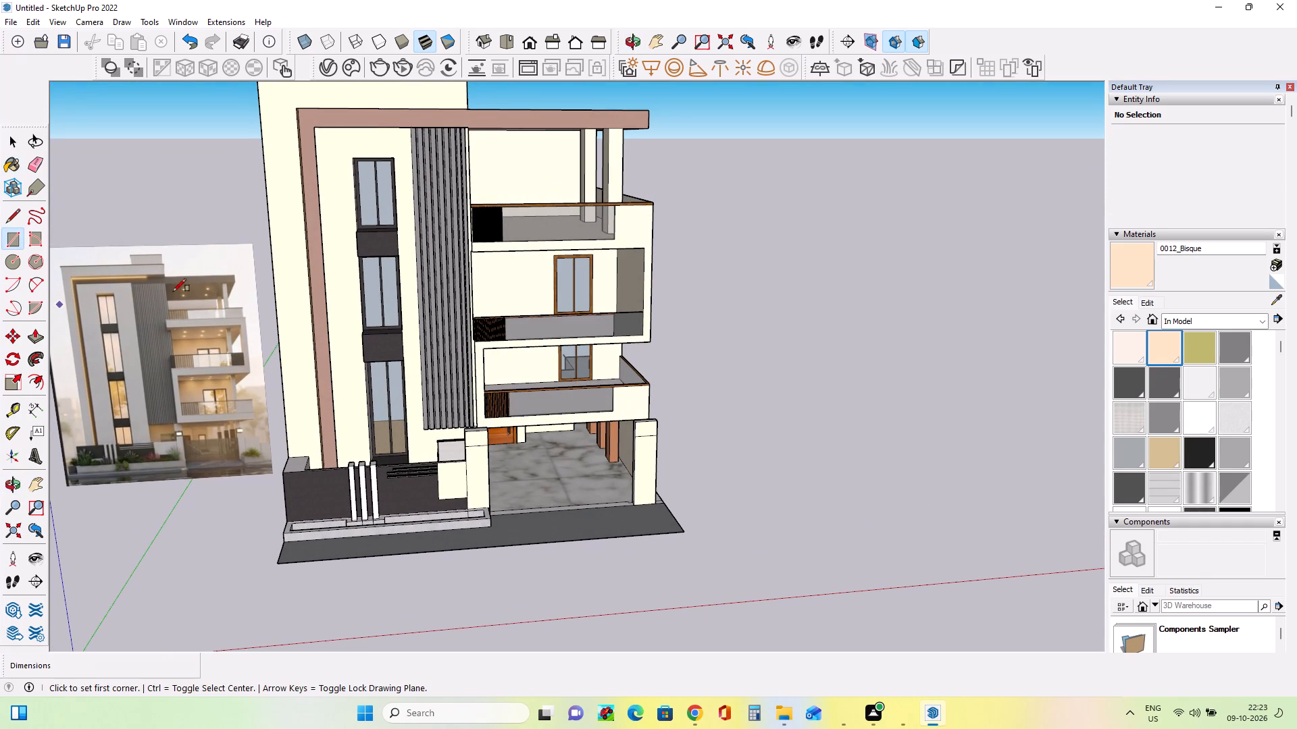
{"action": "scroll", "coordinate": [663, 511], "scroll_direction": "up", "scroll_amount": 2}
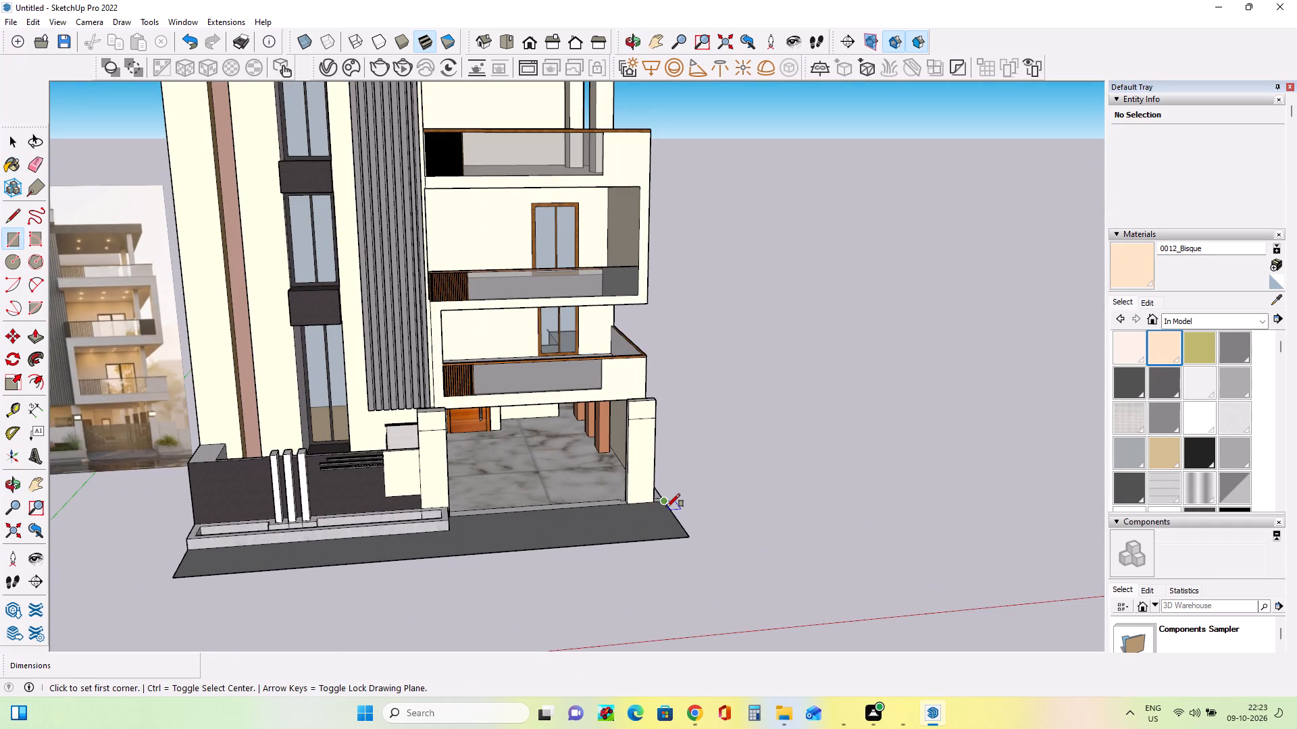
{"action": "left_click", "coordinate": [656, 502]}
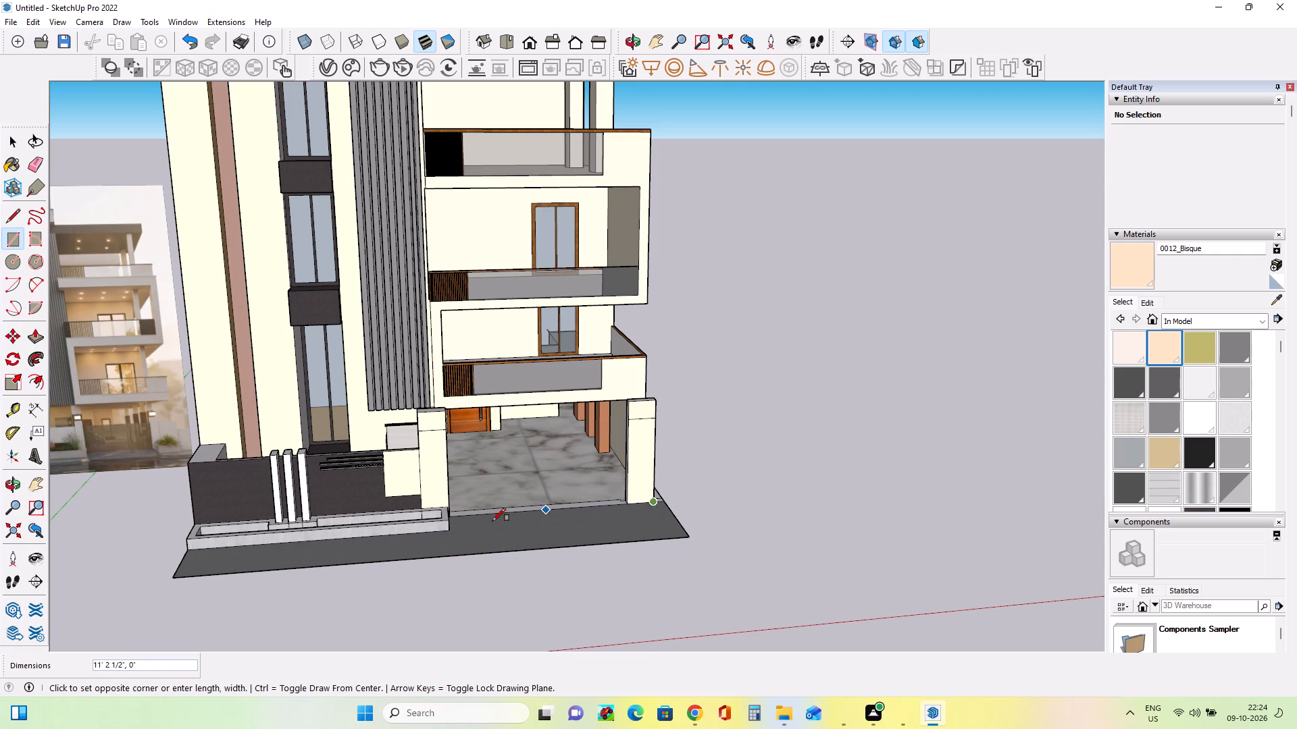
{"action": "left_click", "coordinate": [455, 533]}
Draw a rectangle about 3' 3" by 2' 3" on the front strip directly before the outer gate pillar.
{"action": "middle_click_drag", "start_coordinate": [619, 531], "coordinate": [624, 585]}
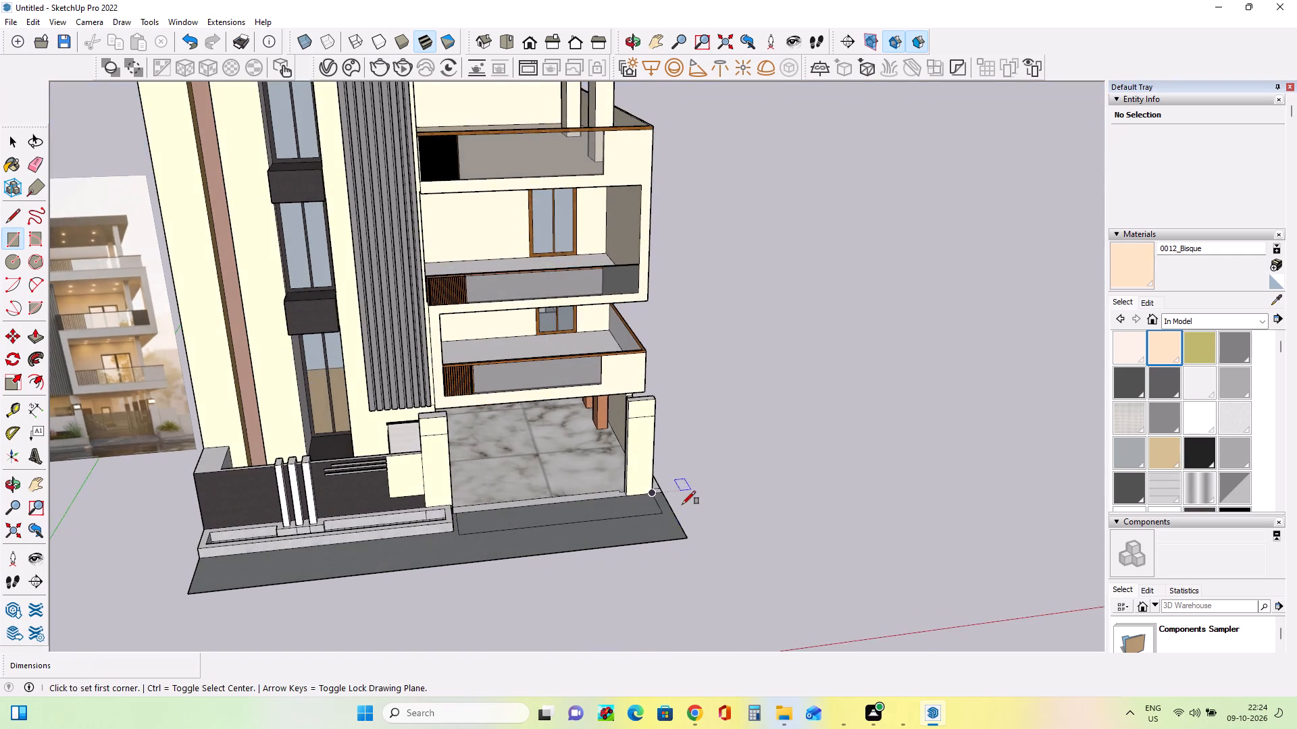
{"action": "scroll", "coordinate": [682, 504], "scroll_direction": "up", "scroll_amount": 4}
{"action": "left_click", "coordinate": [652, 512]}
{"action": "left_click", "coordinate": [602, 491]}
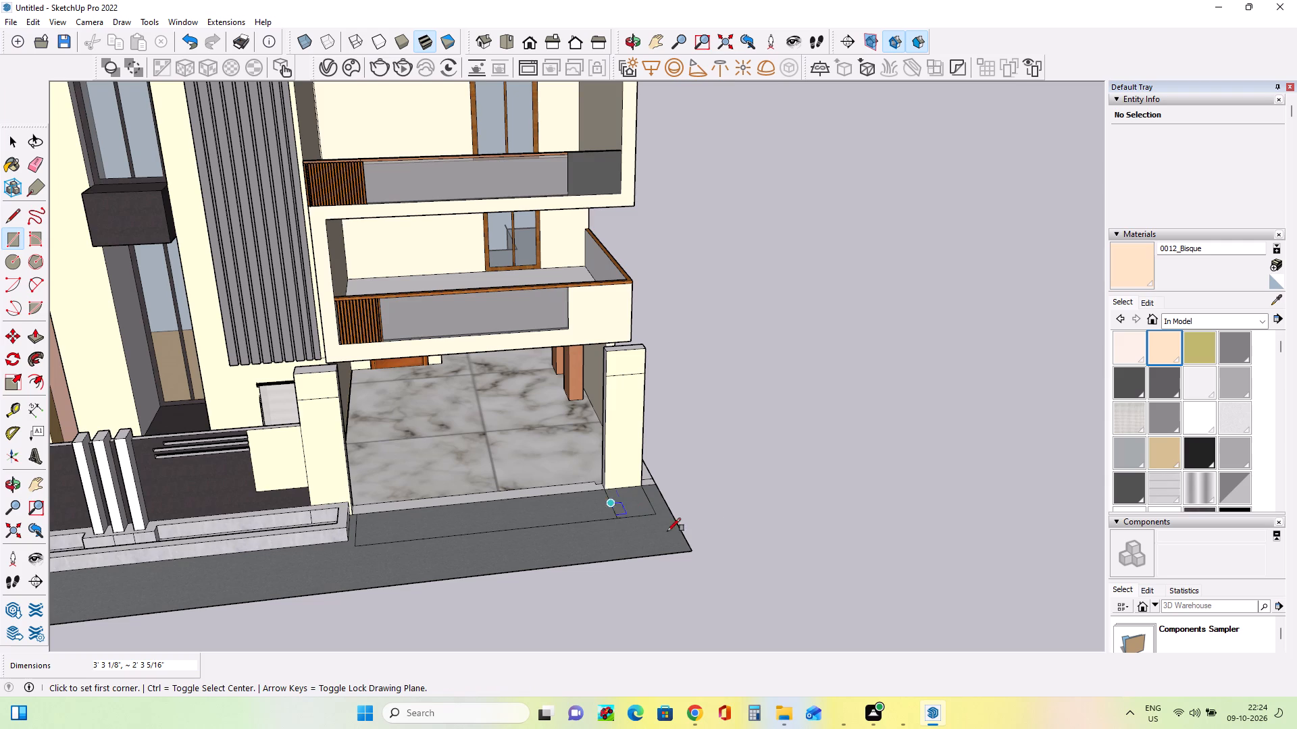
Erase the long rectangle's leftover edges across the gateway, keeping only the small rectangle at the outer pillar's foot.
{"action": "left_click", "coordinate": [35, 164]}
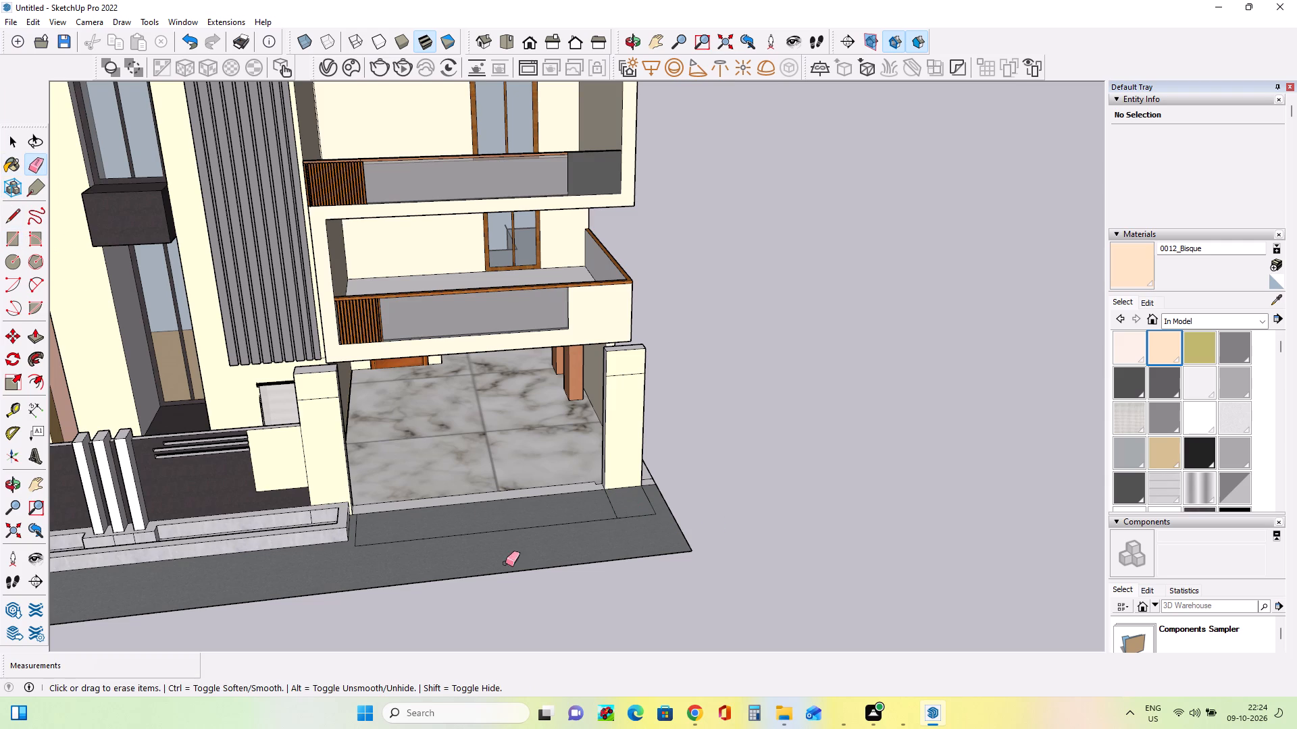
{"action": "left_click_drag", "start_coordinate": [461, 532], "coordinate": [461, 545]}
{"action": "left_click_drag", "start_coordinate": [353, 531], "coordinate": [360, 531]}
{"action": "scroll", "coordinate": [443, 476], "scroll_direction": "down", "scroll_amount": 4}
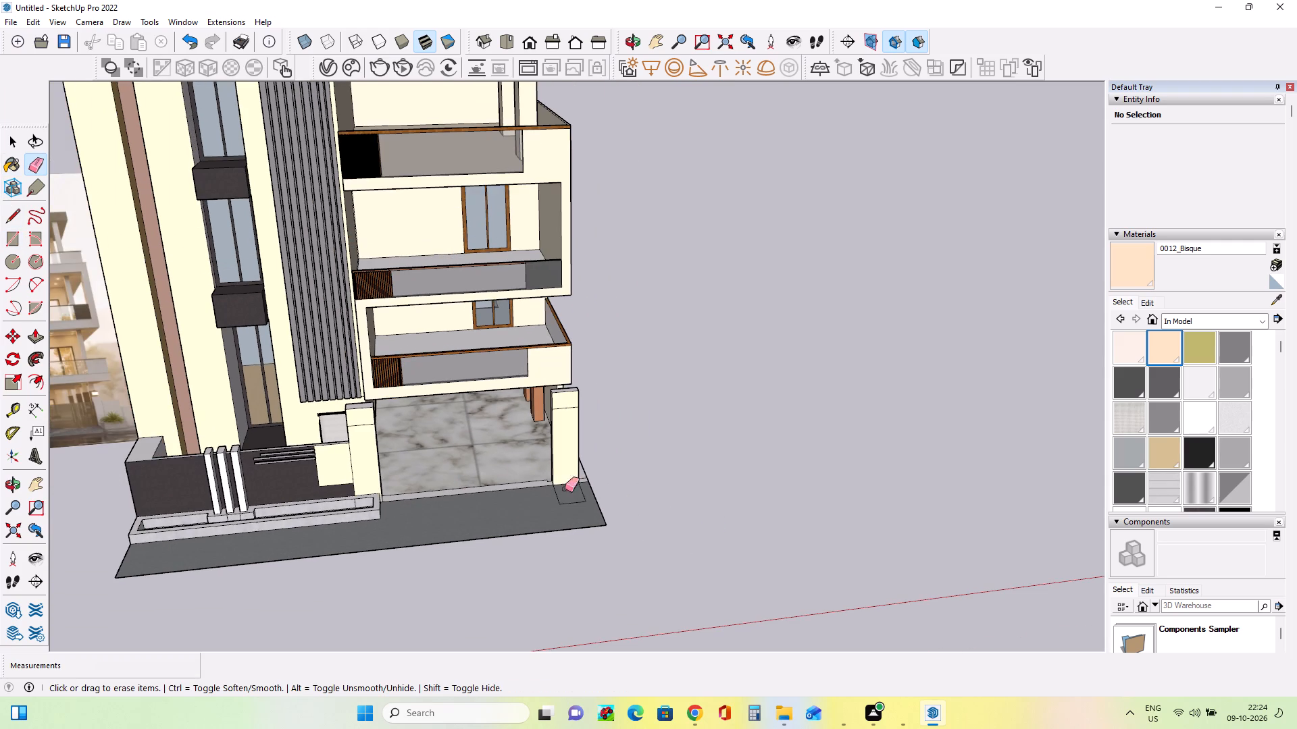
Offset the small rectangle's outline inward to form a narrow planter rim.
{"action": "left_click", "coordinate": [32, 337]}
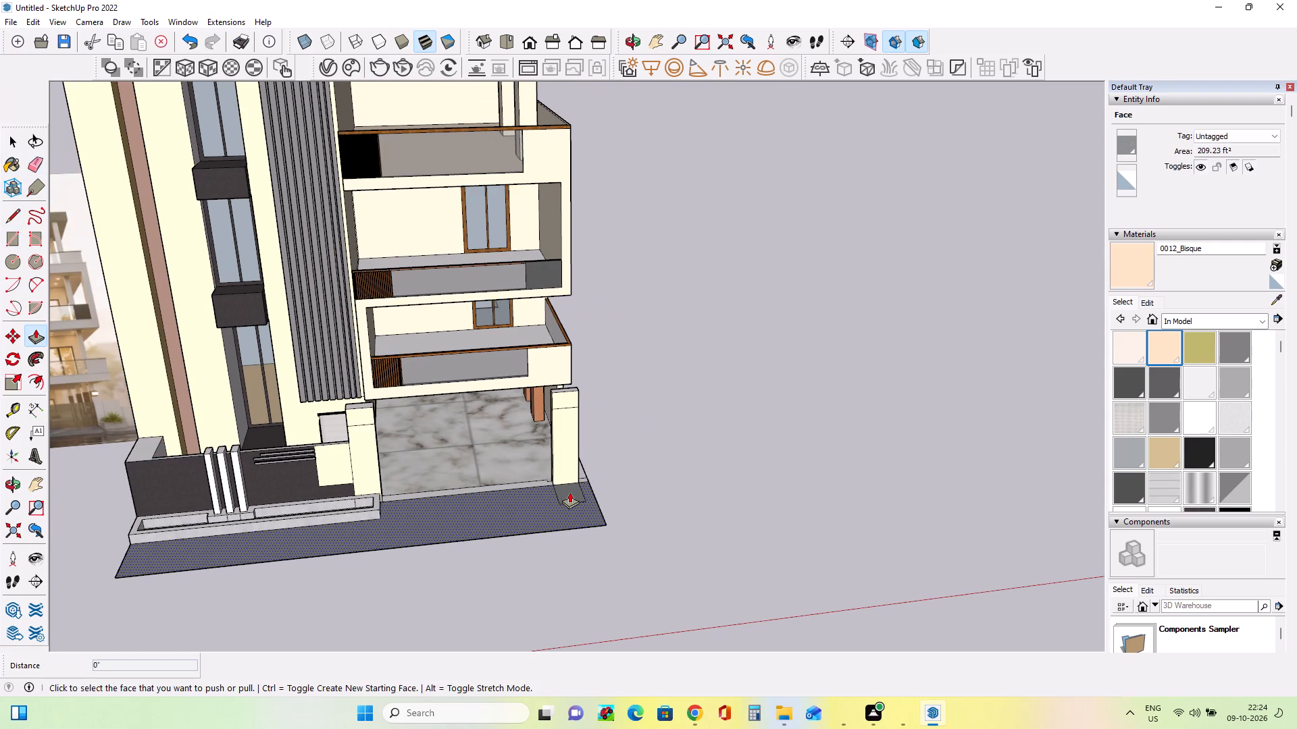
{"action": "left_click", "coordinate": [33, 381]}
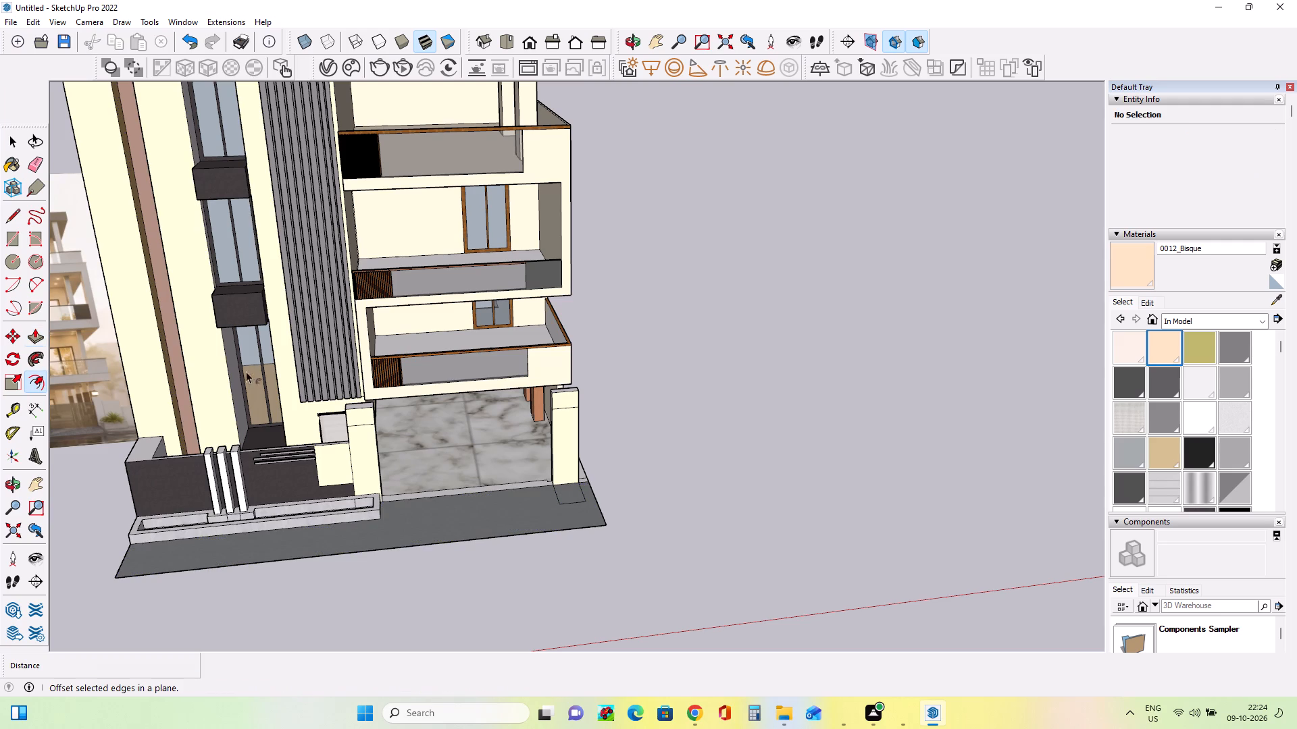
{"action": "scroll", "coordinate": [576, 495], "scroll_direction": "up", "scroll_amount": 6}
{"action": "left_click", "coordinate": [574, 491]}
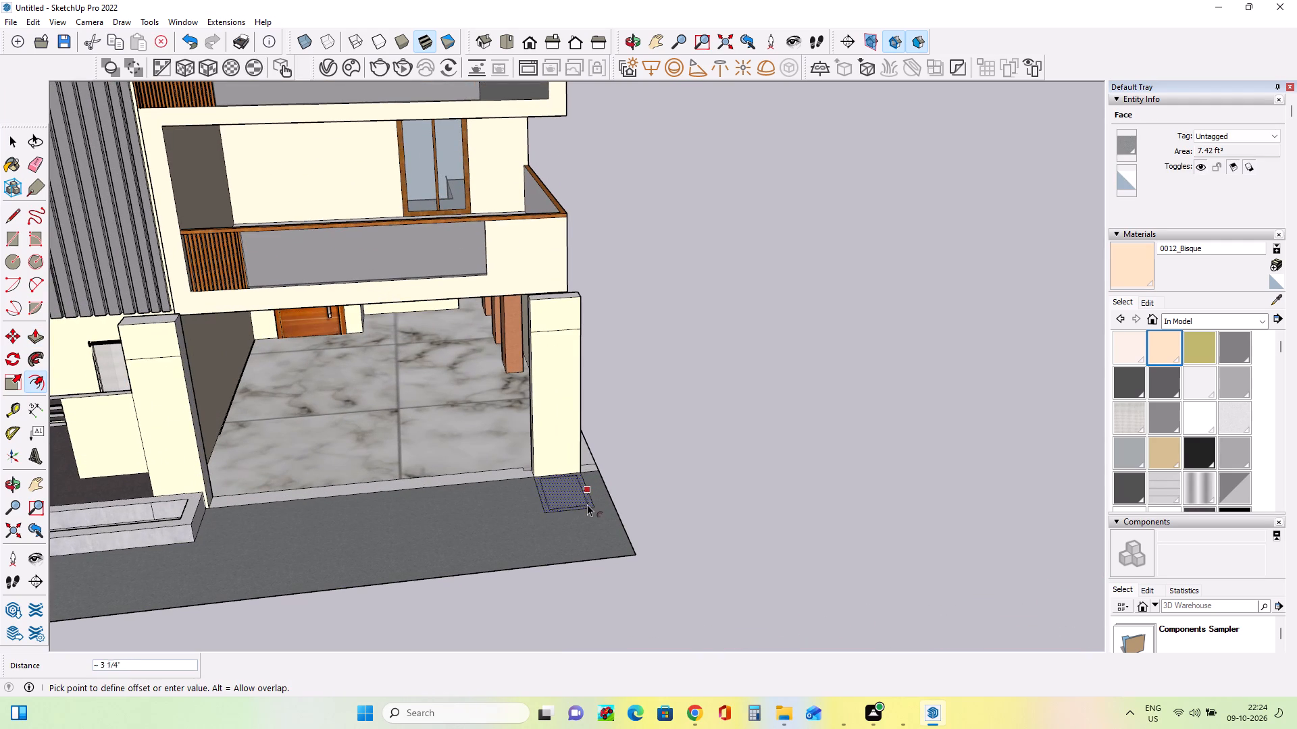
{"action": "left_click", "coordinate": [586, 504]}
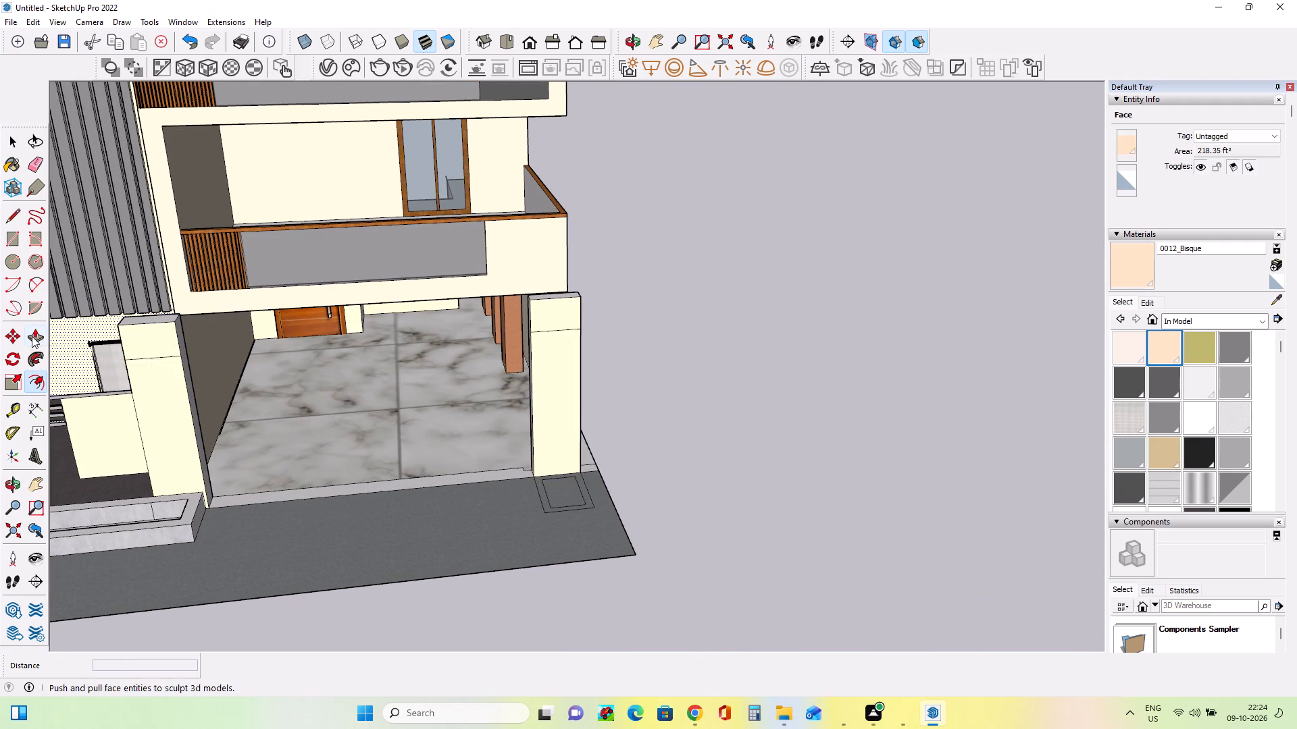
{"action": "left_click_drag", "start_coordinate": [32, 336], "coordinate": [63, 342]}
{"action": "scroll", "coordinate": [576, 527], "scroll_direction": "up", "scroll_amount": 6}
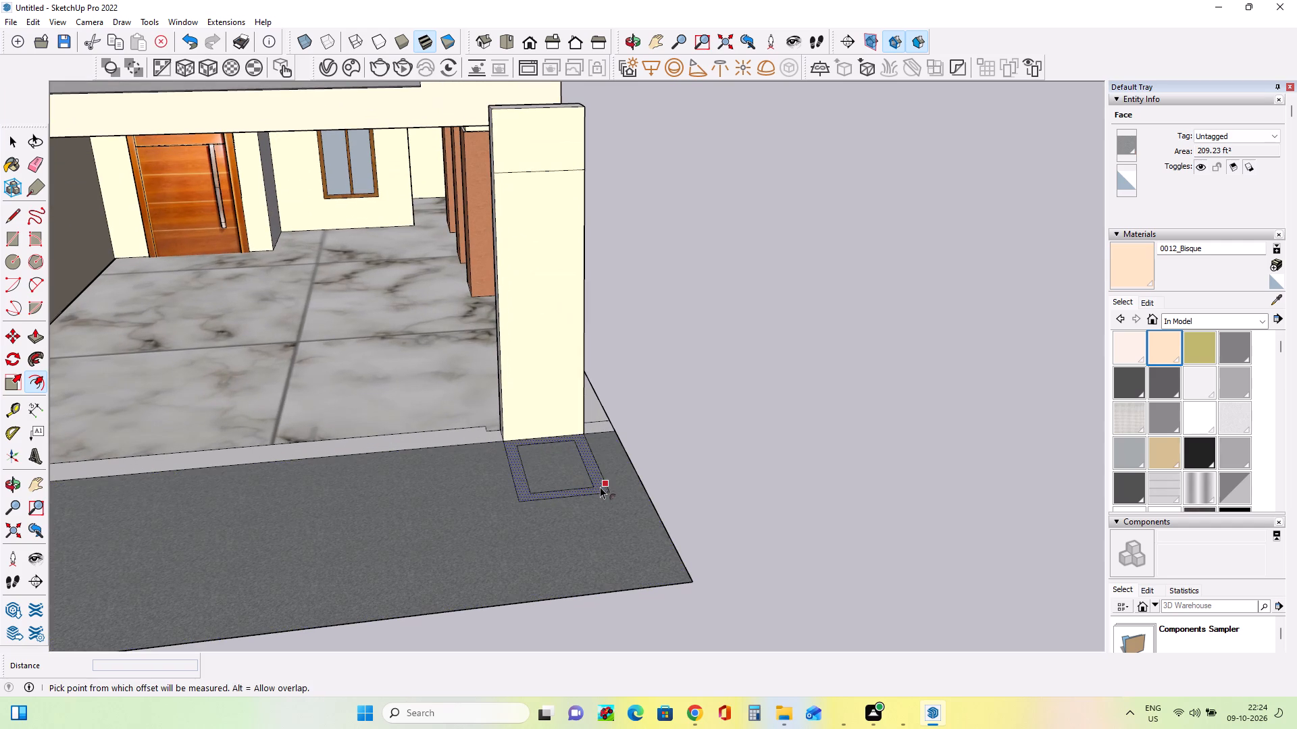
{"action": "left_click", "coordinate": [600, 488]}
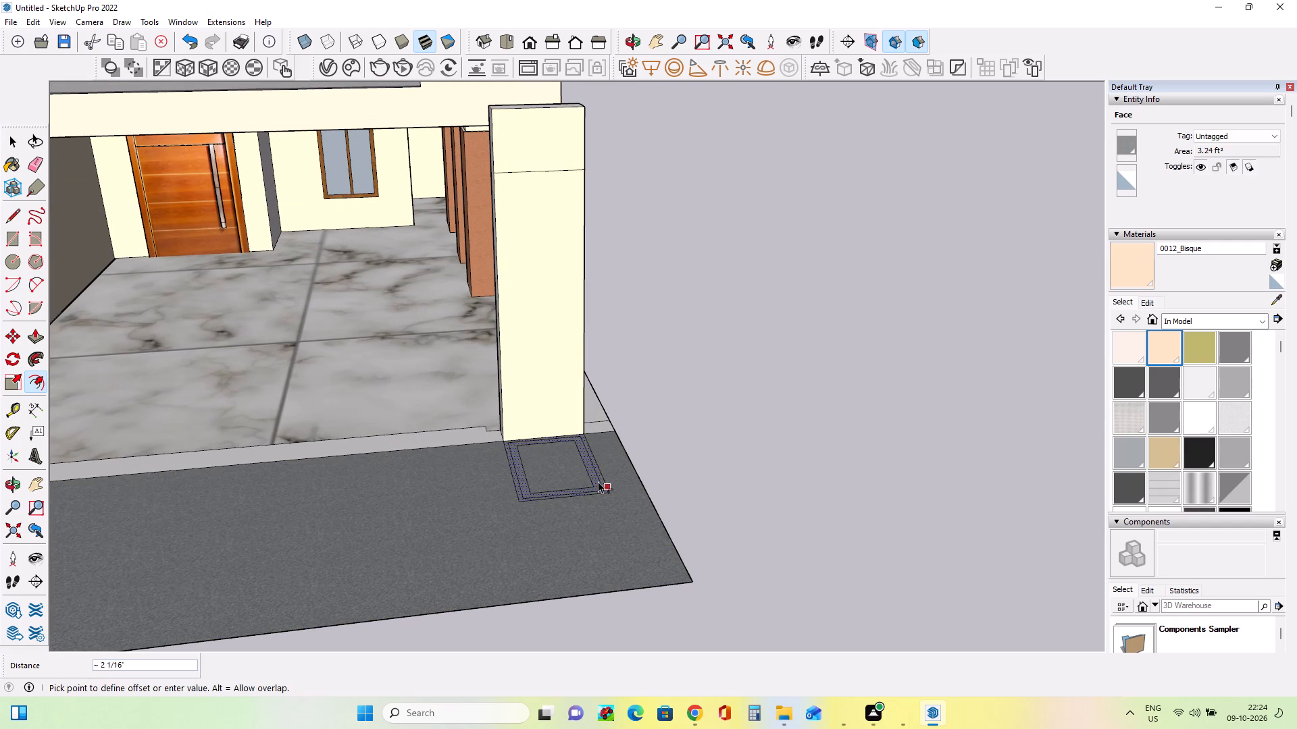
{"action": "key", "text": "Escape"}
Push/Pull the rim face before the outer gate pillar up 10 3/8", level with the existing boundary-wall planter.
{"action": "left_click", "coordinate": [36, 344]}
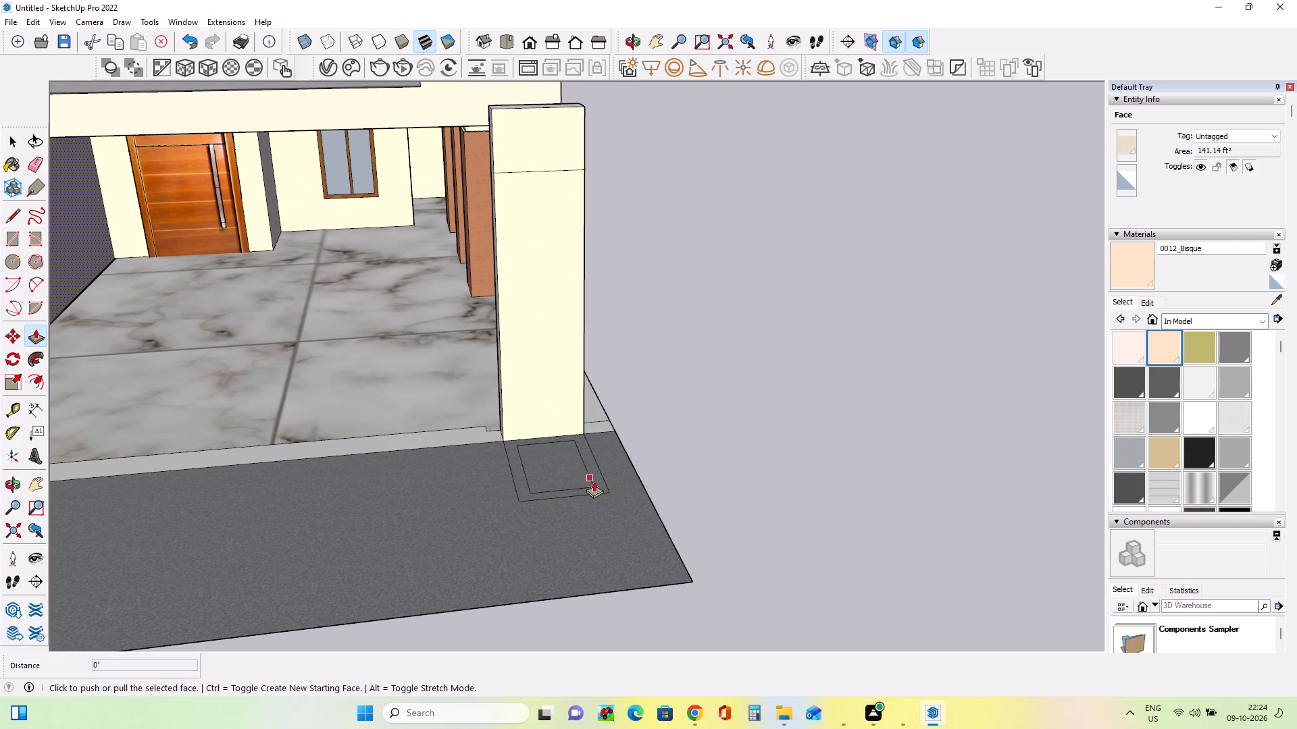
{"action": "left_click", "coordinate": [607, 486]}
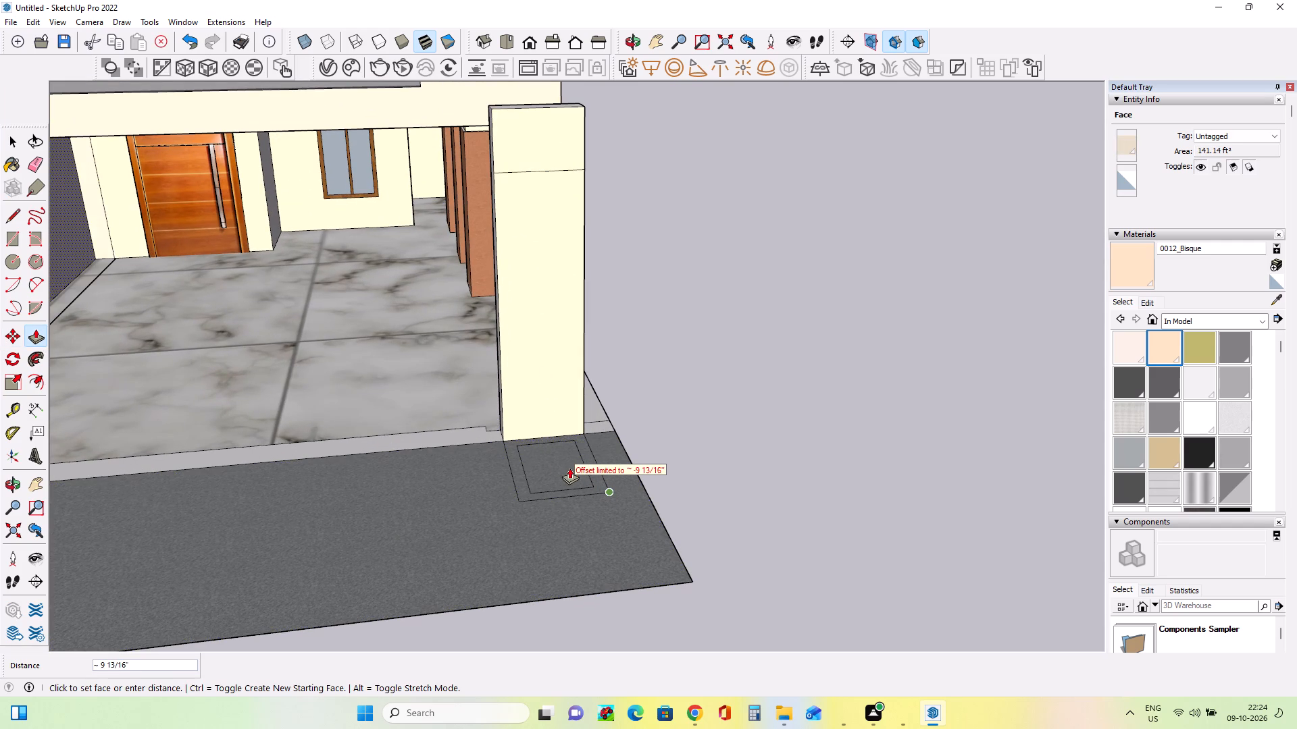
{"action": "key", "text": "Escape"}
{"action": "left_click", "coordinate": [574, 493]}
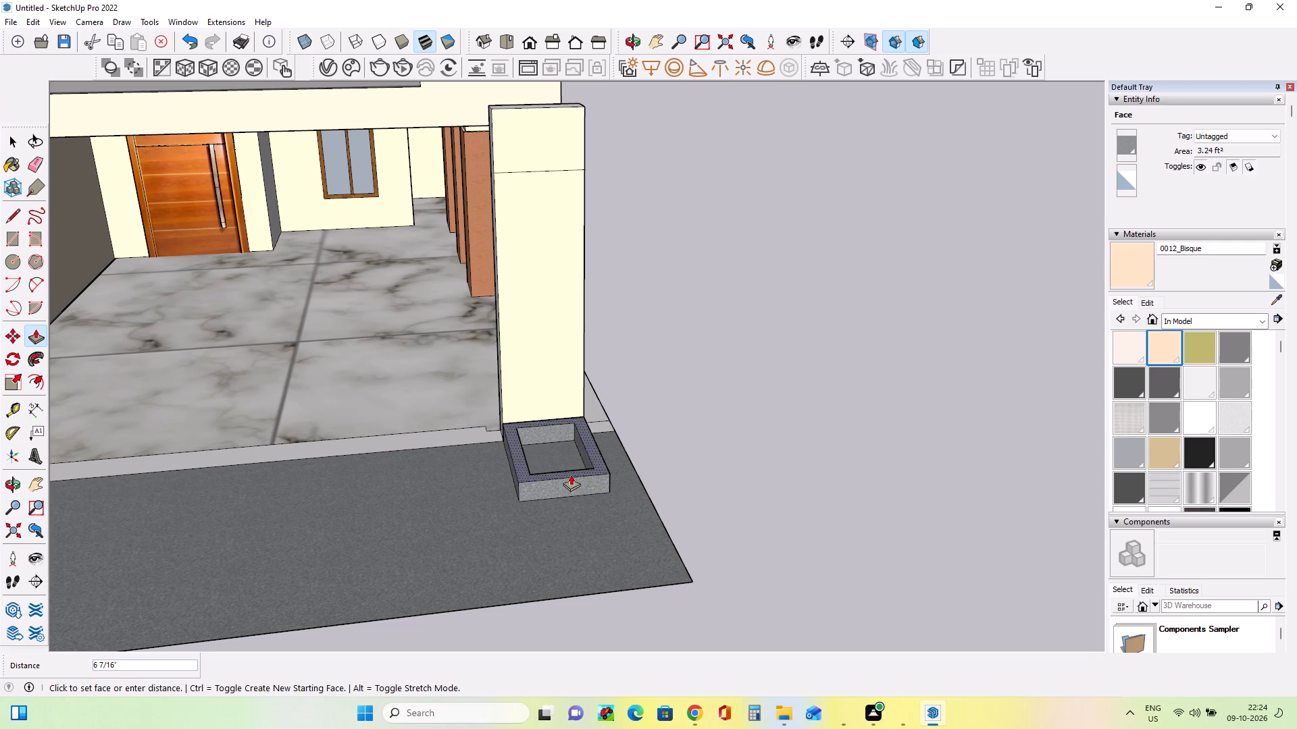
{"action": "scroll", "coordinate": [528, 474], "scroll_direction": "down", "scroll_amount": 6}
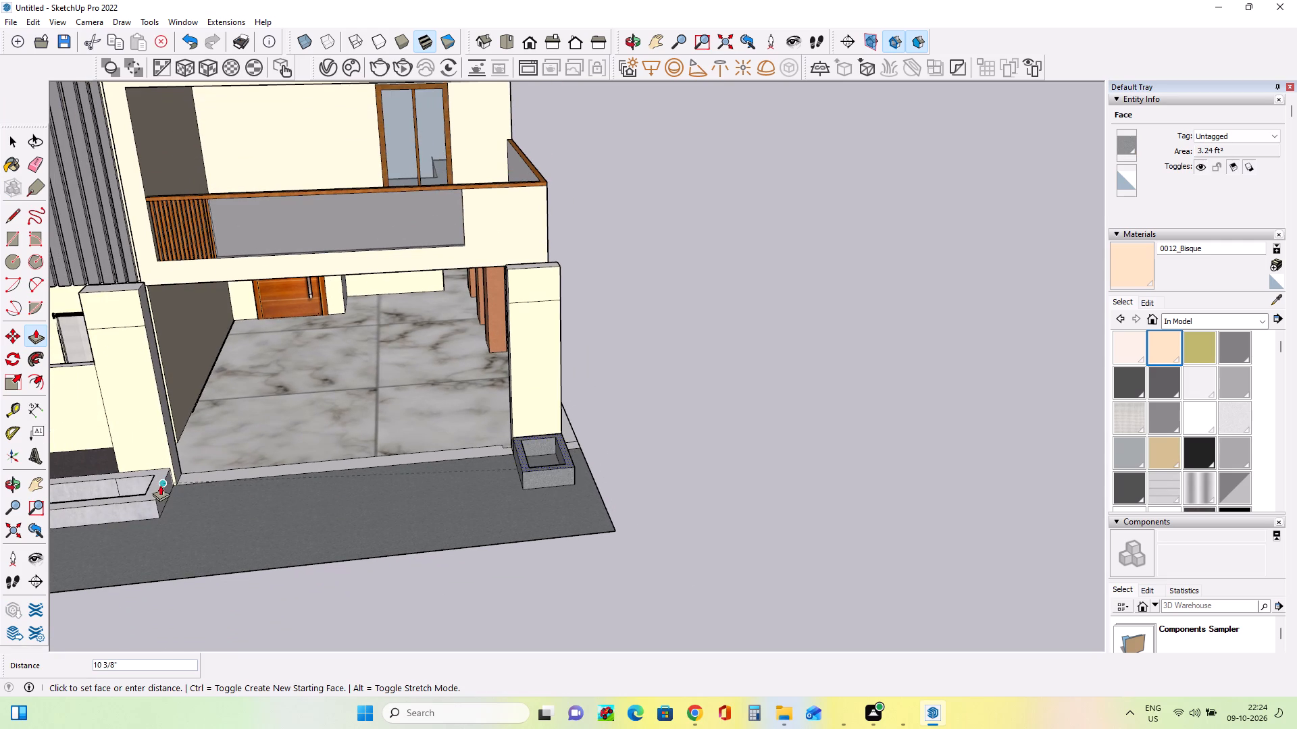
{"action": "left_click", "coordinate": [159, 485]}
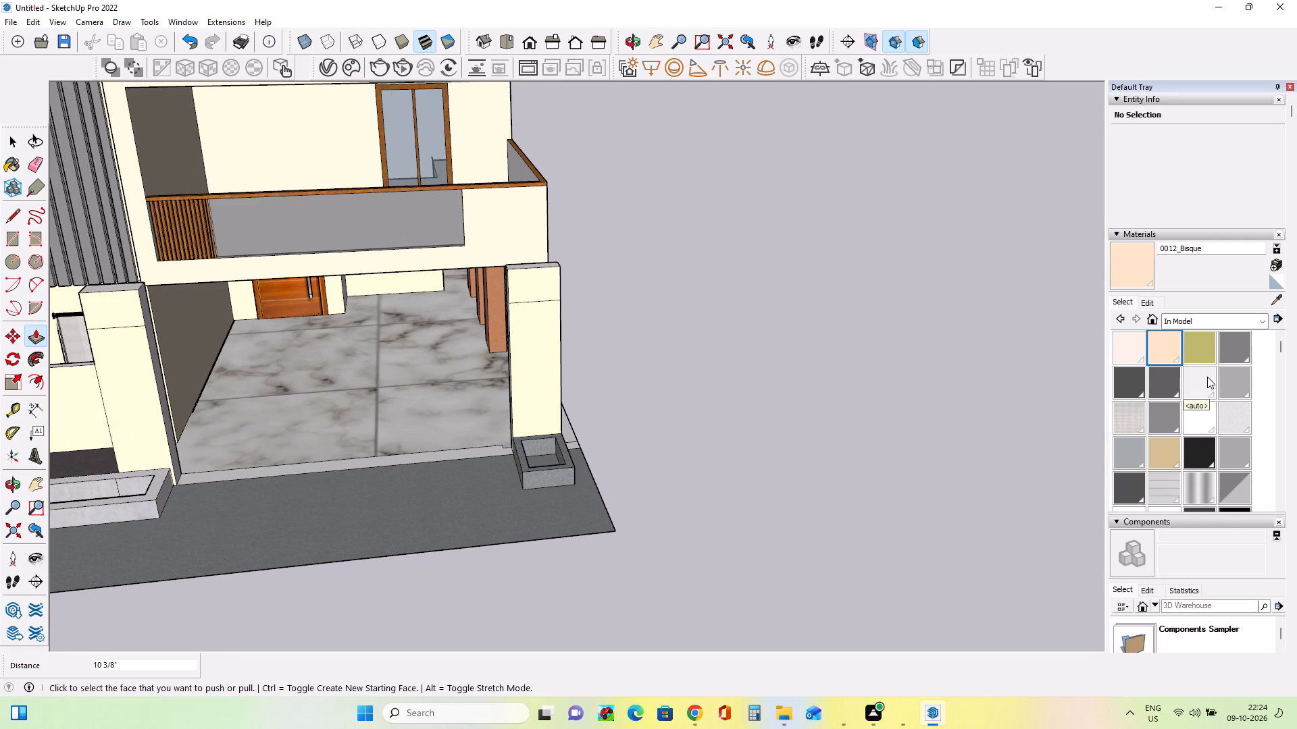
Paint the small planter's rim and outer sides with Polished Concrete New from the Asphalt and Concrete materials.
{"action": "left_click", "coordinate": [1206, 330]}
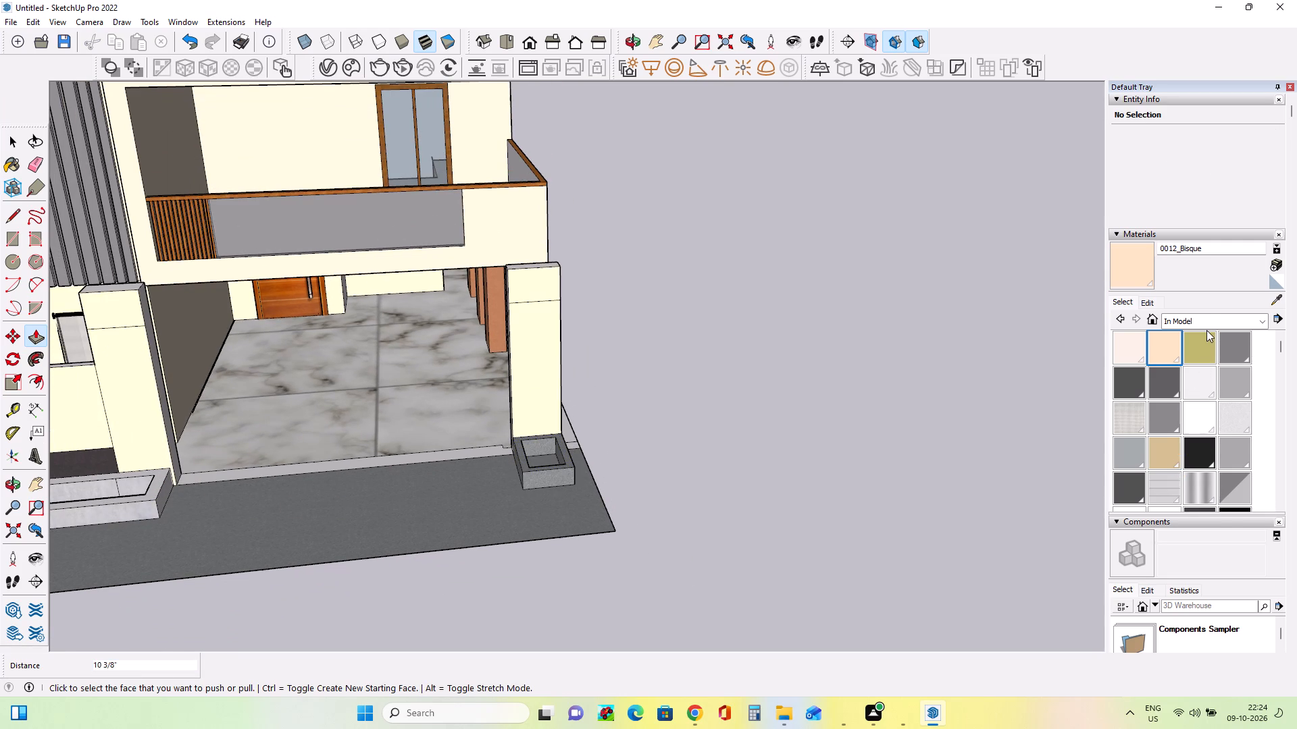
{"action": "left_click", "coordinate": [1209, 323]}
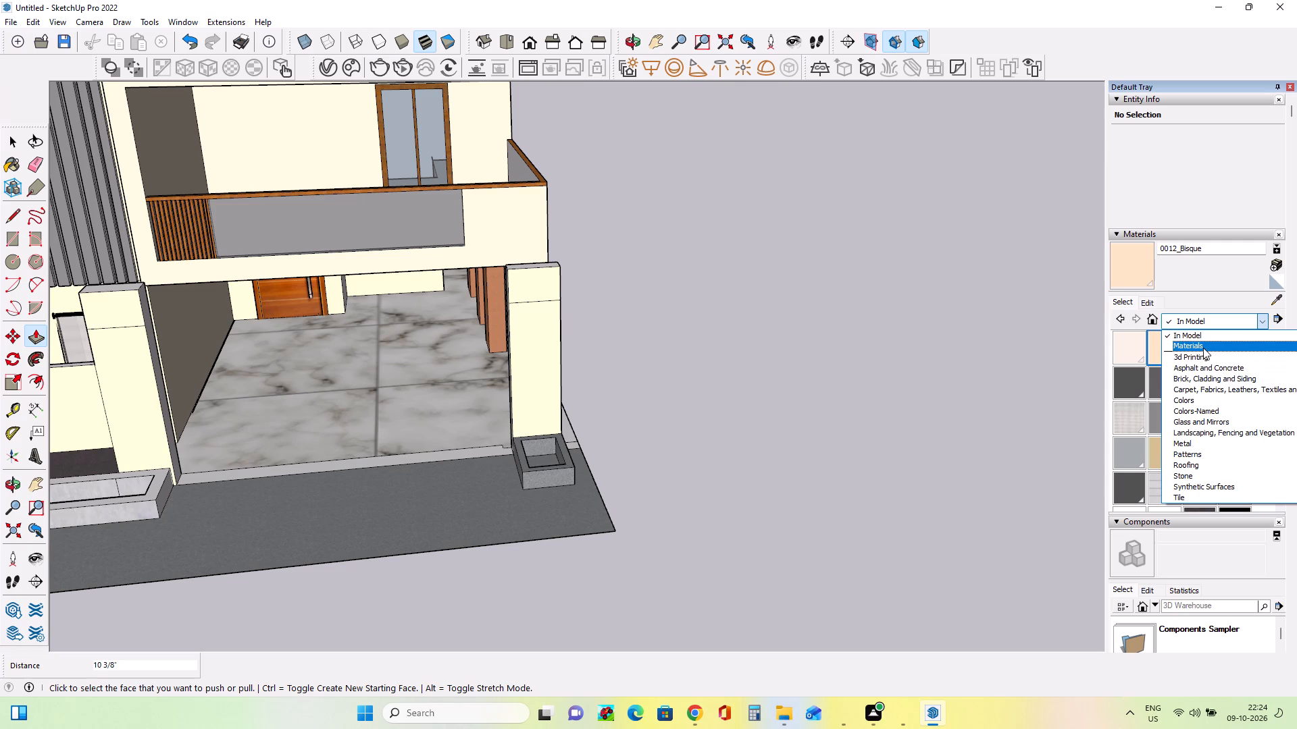
{"action": "left_click", "coordinate": [1209, 364]}
{"action": "left_click", "coordinate": [1204, 382]}
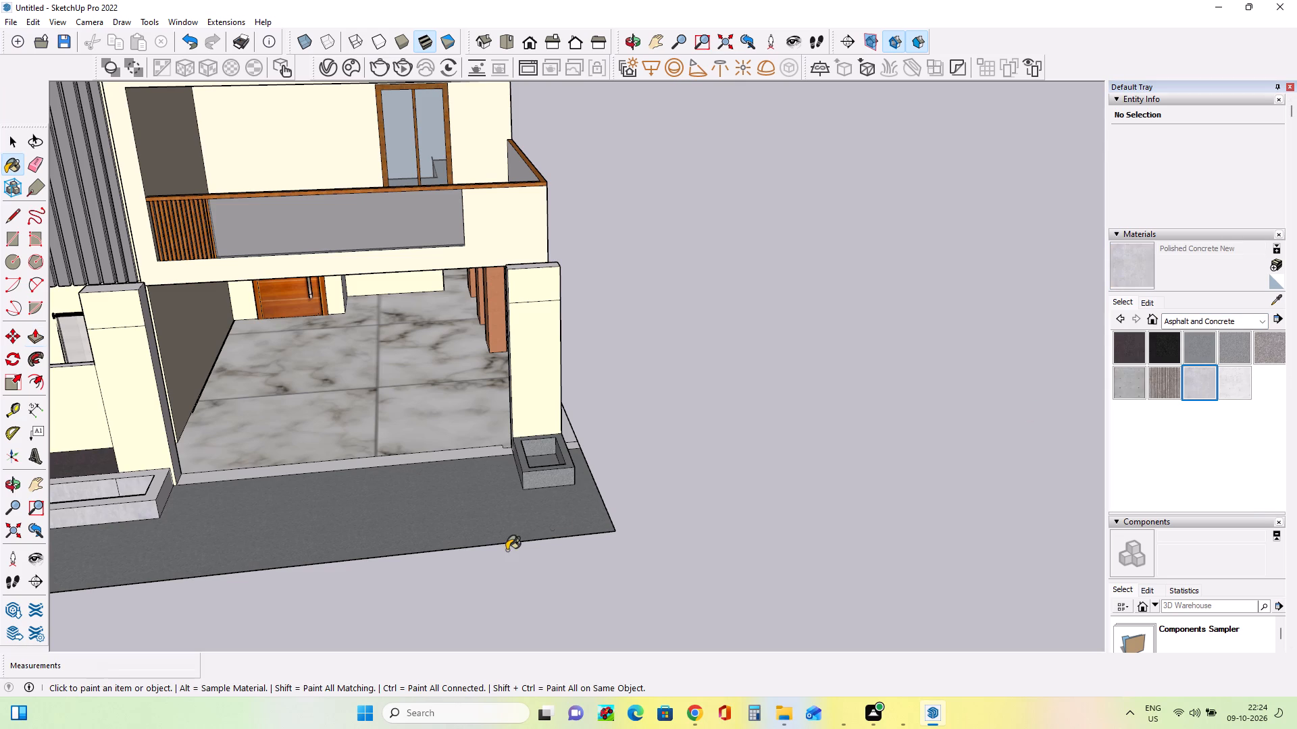
{"action": "scroll", "coordinate": [532, 472], "scroll_direction": "up", "scroll_amount": 3}
{"action": "left_click", "coordinate": [544, 487]}
{"action": "left_click", "coordinate": [519, 464]}
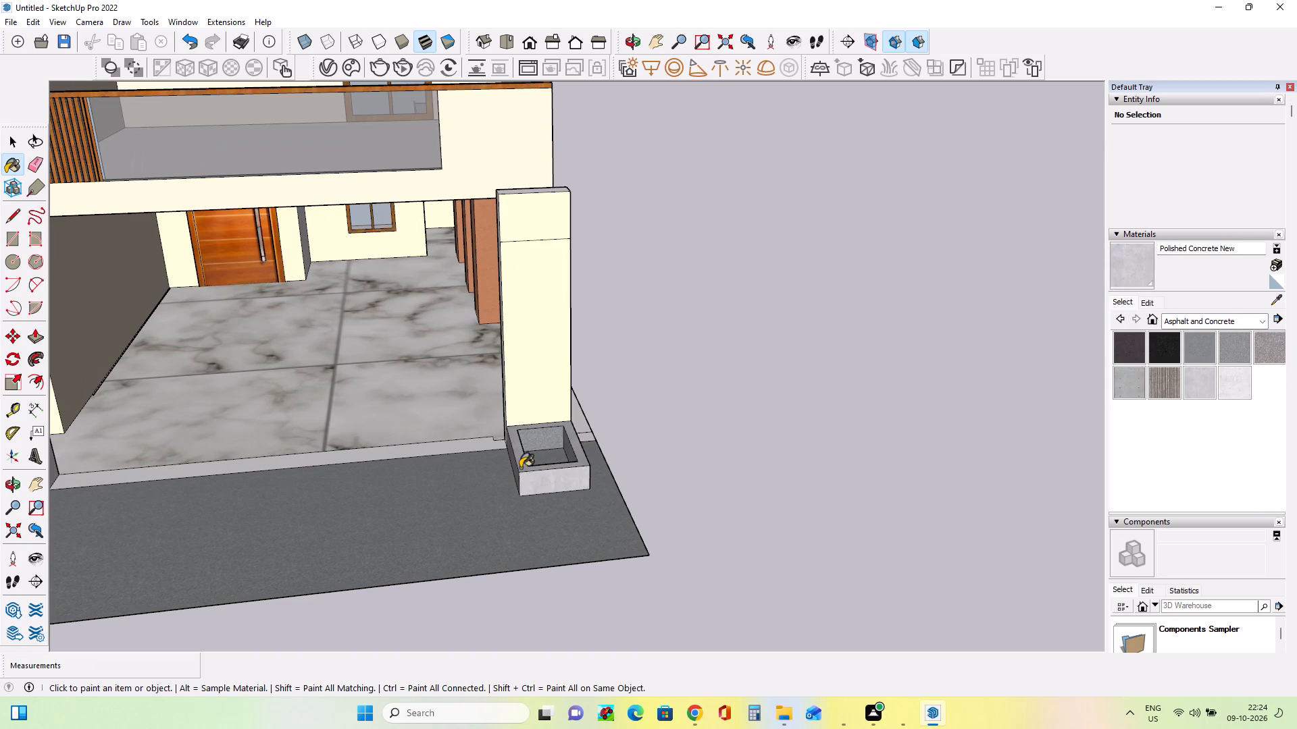
{"action": "left_click", "coordinate": [516, 478]}
{"action": "middle_click_drag", "start_coordinate": [486, 495], "coordinate": [625, 462]}
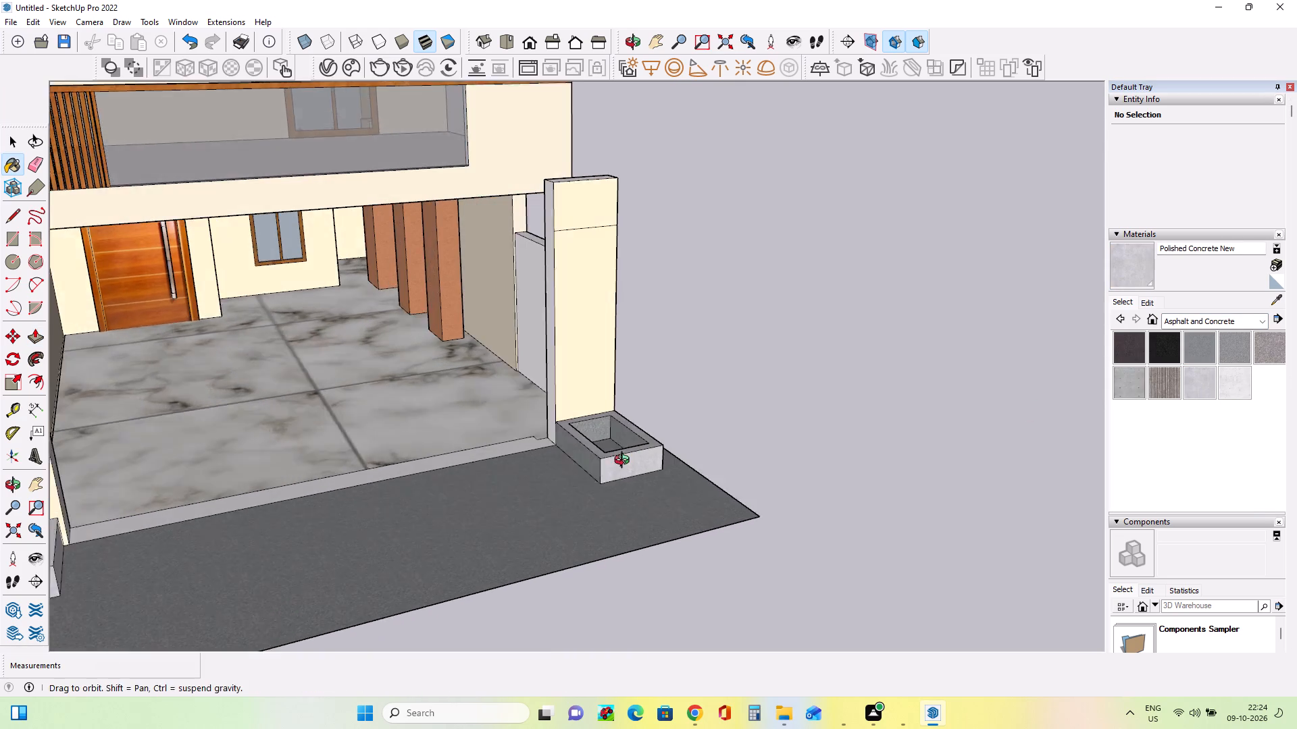
{"action": "middle_click_drag", "start_coordinate": [625, 462], "coordinate": [626, 461]}
{"action": "left_click", "coordinate": [624, 452]}
{"action": "middle_click_drag", "start_coordinate": [690, 475], "coordinate": [332, 545]}
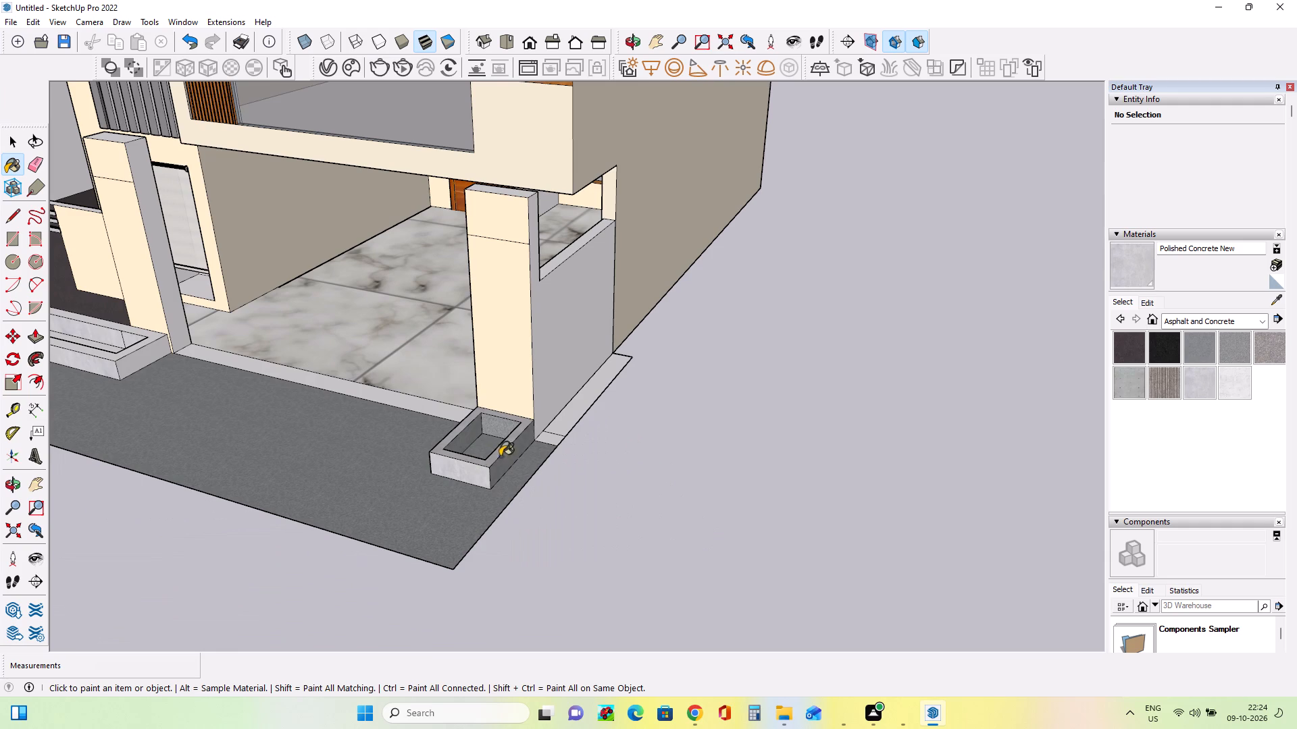
{"action": "left_click", "coordinate": [503, 464]}
Examine the whole front elevation and both boundary planters against the reference image.
{"action": "middle_click_drag", "start_coordinate": [467, 510], "coordinate": [711, 518]}
{"action": "scroll", "coordinate": [711, 519], "scroll_direction": "down", "scroll_amount": 6}
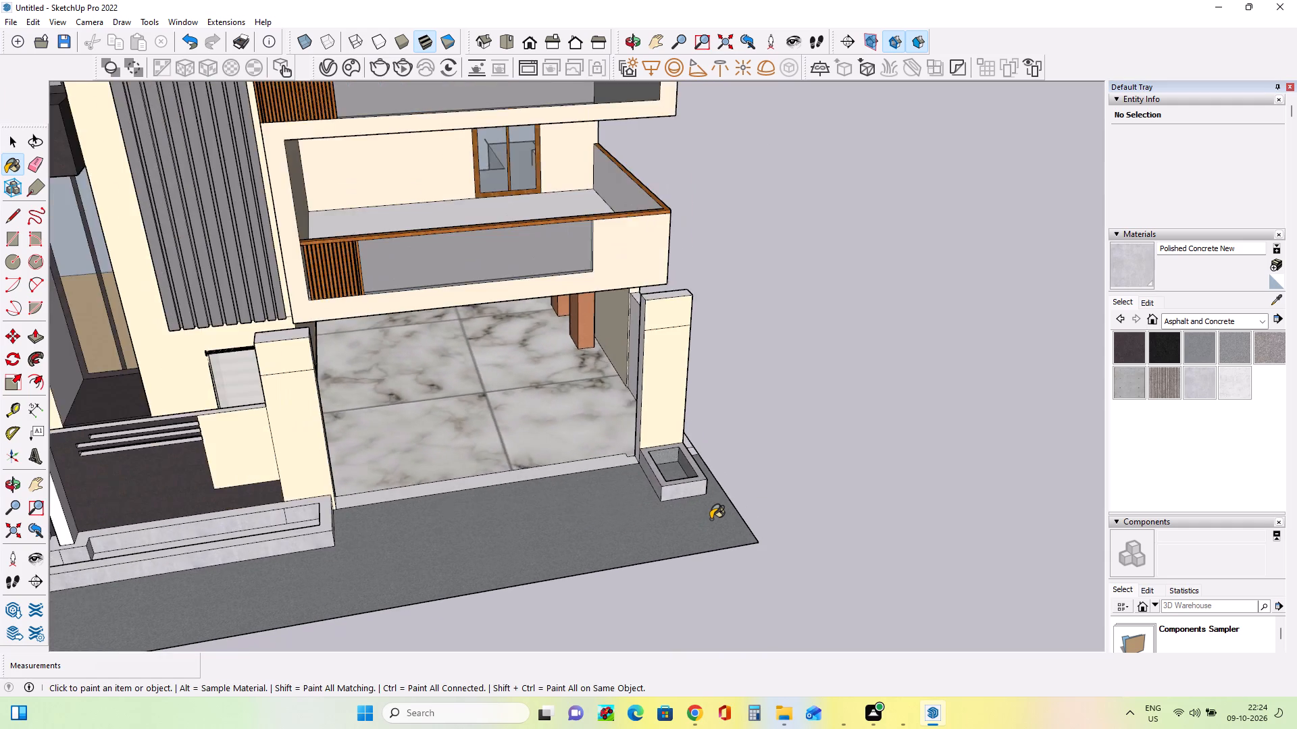
{"action": "scroll", "coordinate": [711, 519], "scroll_direction": "down", "scroll_amount": 4}
{"action": "middle_click_drag", "start_coordinate": [627, 575], "coordinate": [628, 551]}
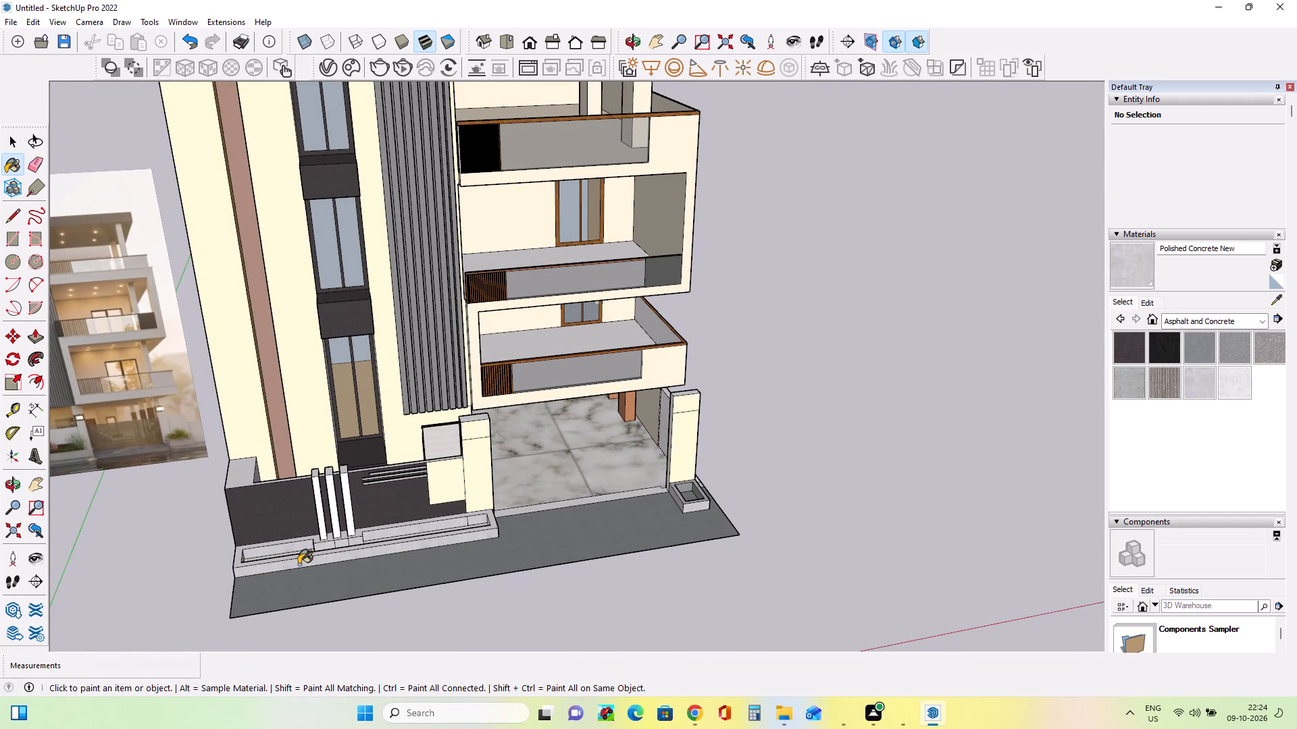
{"action": "scroll", "coordinate": [309, 569], "scroll_direction": "up", "scroll_amount": 3}
{"action": "scroll", "coordinate": [309, 569], "scroll_direction": "down", "scroll_amount": 5}
{"action": "middle_click_drag", "start_coordinate": [524, 590], "coordinate": [521, 576]}
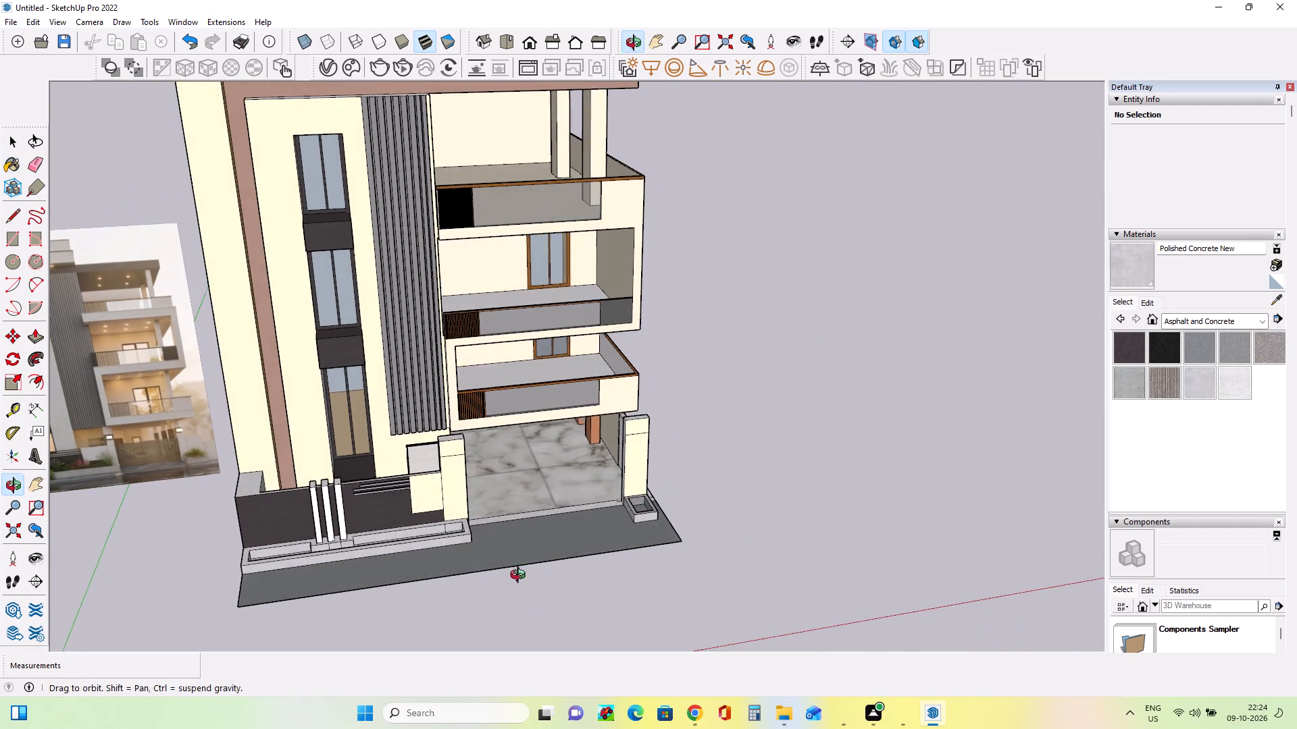
{"action": "middle_click_drag", "start_coordinate": [521, 576], "coordinate": [518, 562]}
{"action": "middle_click_drag", "start_coordinate": [521, 548], "coordinate": [517, 500]}
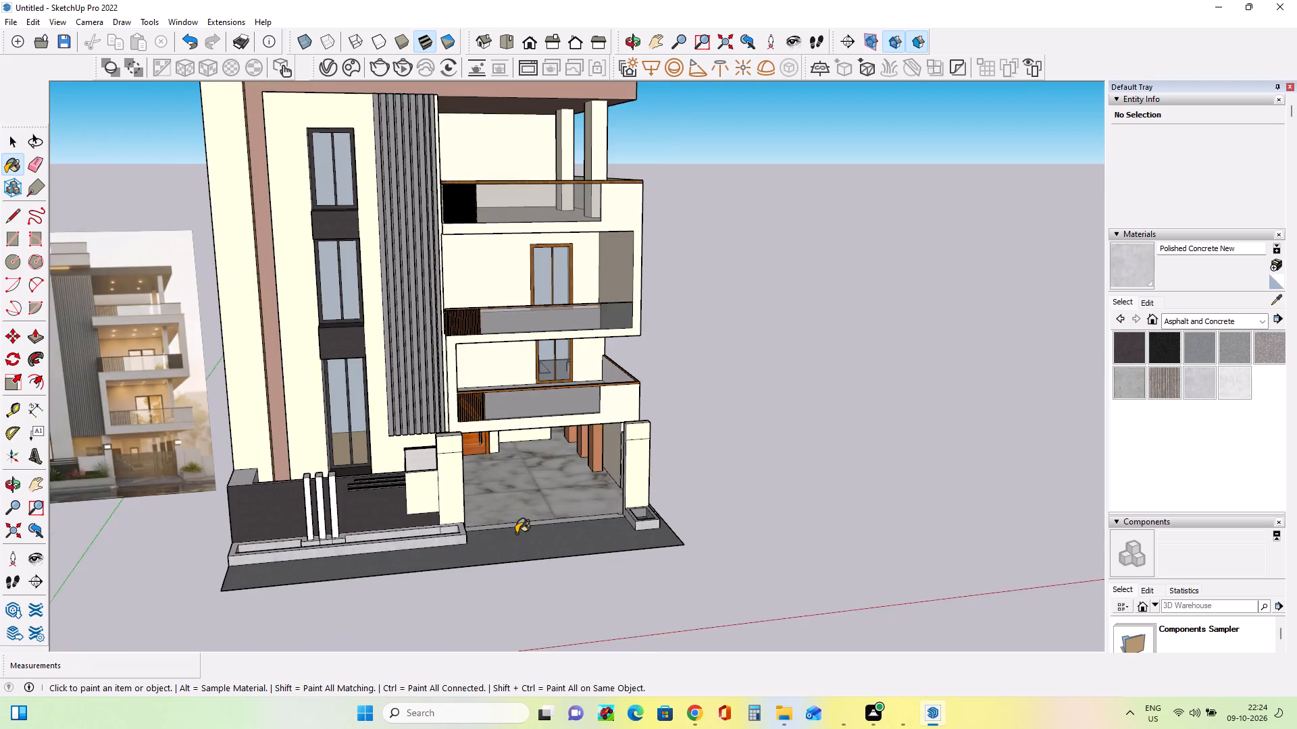
{"action": "scroll", "coordinate": [516, 533], "scroll_direction": "up", "scroll_amount": 1}
{"action": "scroll", "coordinate": [520, 533], "scroll_direction": "down", "scroll_amount": 4}
{"action": "scroll", "coordinate": [520, 533], "scroll_direction": "up", "scroll_amount": 1}
{"action": "middle_click_drag", "start_coordinate": [582, 539], "coordinate": [539, 553]}
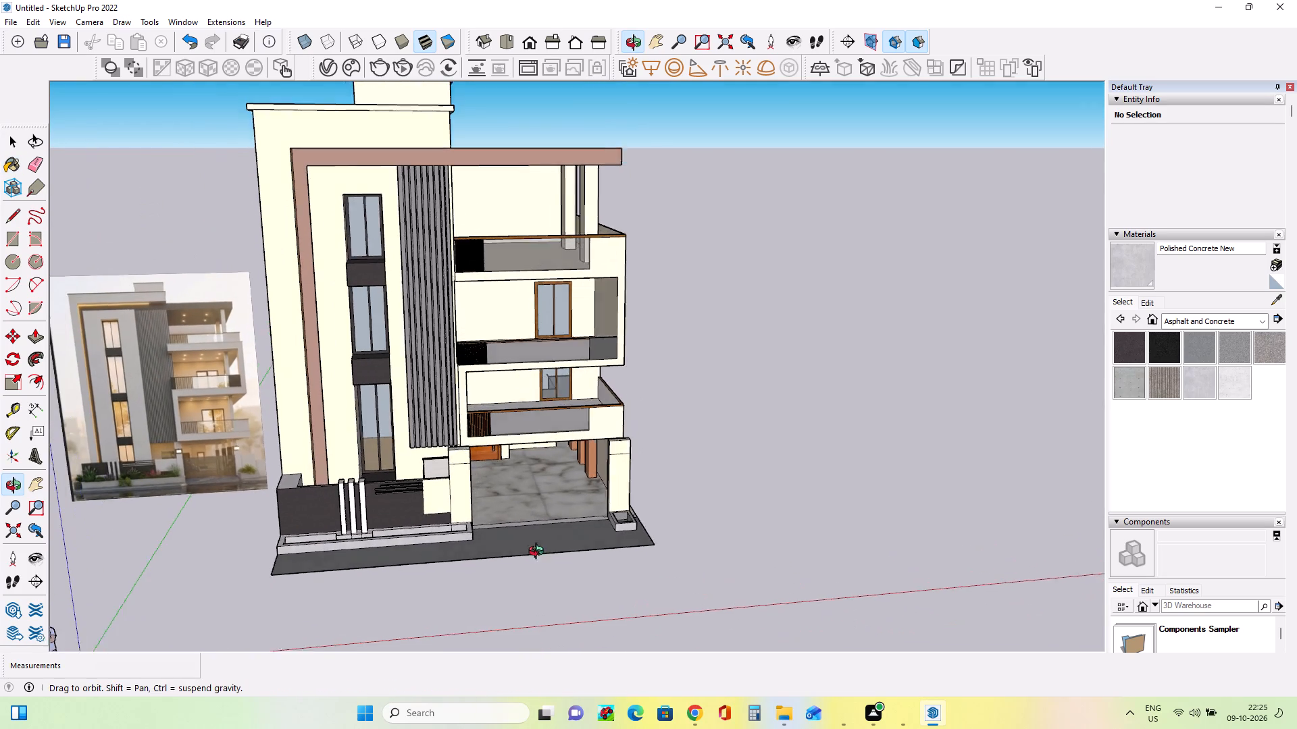
{"action": "middle_click_drag", "start_coordinate": [539, 553], "coordinate": [482, 518]}
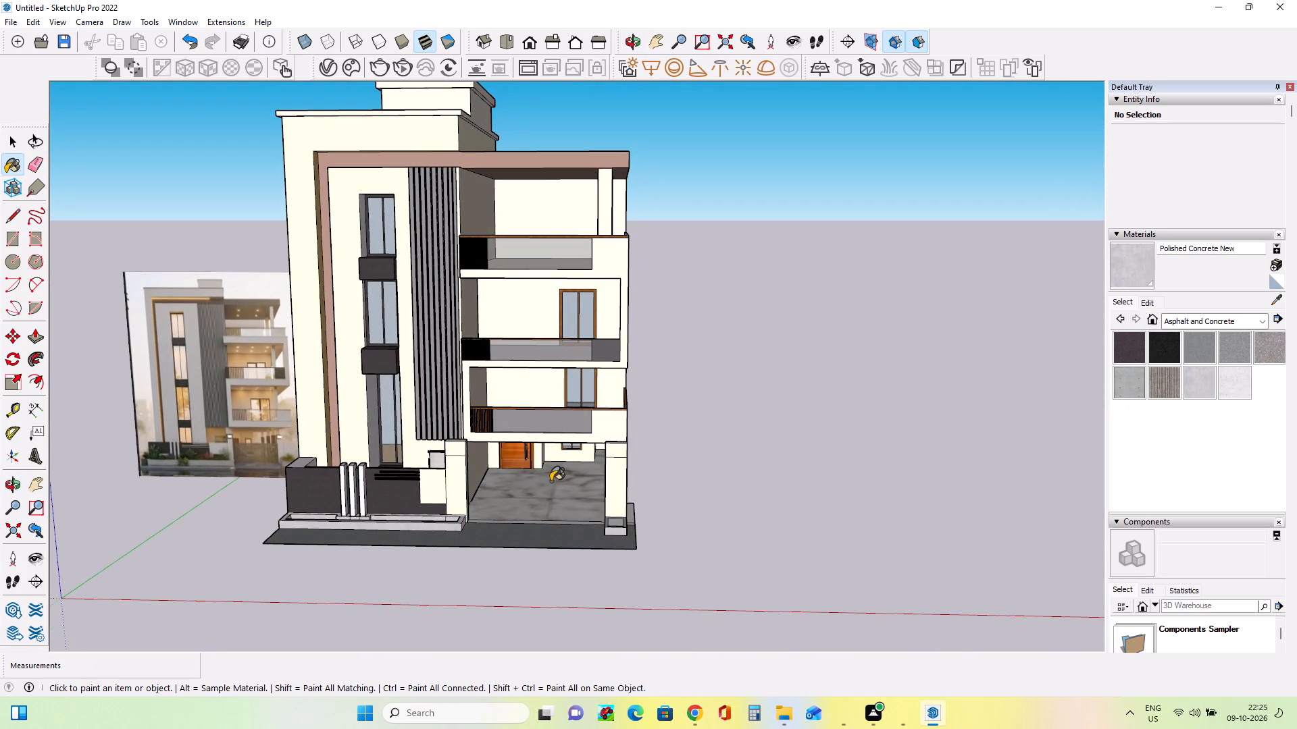
{"action": "scroll", "coordinate": [551, 484], "scroll_direction": "up", "scroll_amount": 1}
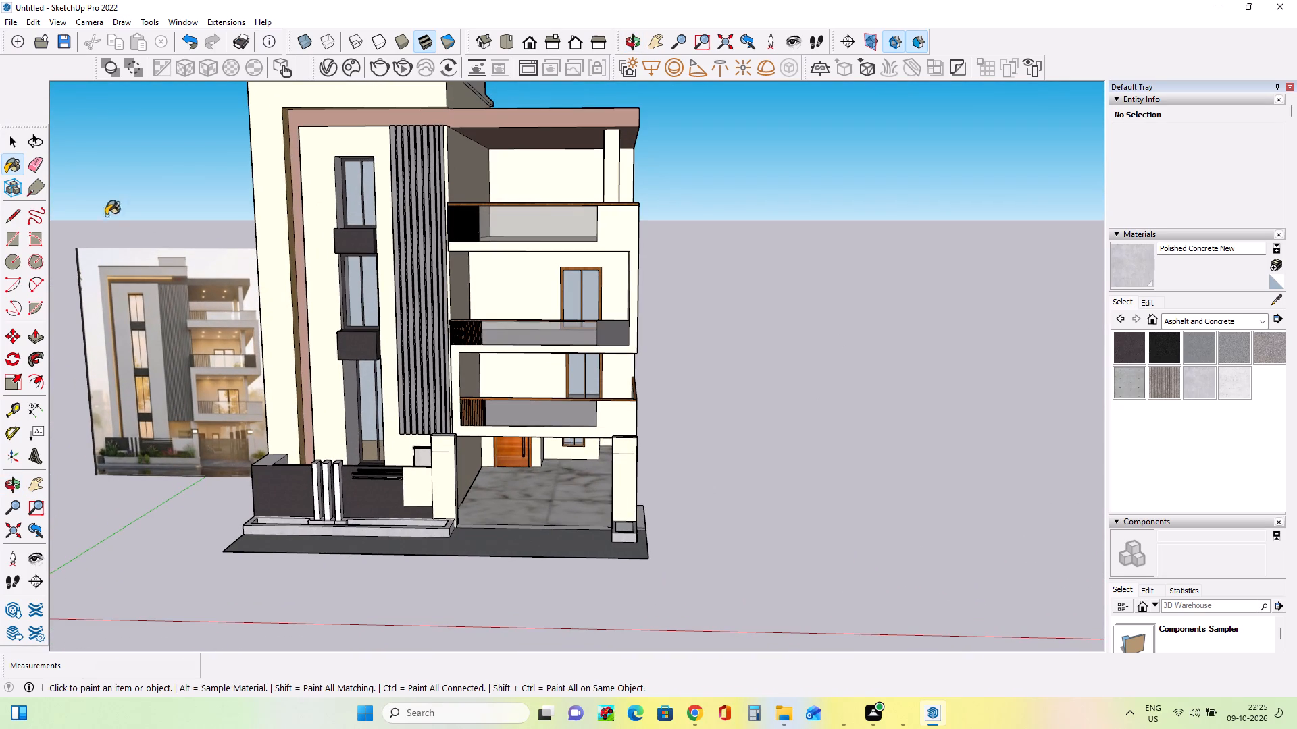
{"action": "left_click", "coordinate": [39, 481]}
{"action": "left_click_drag", "start_coordinate": [513, 433], "coordinate": [524, 475]}
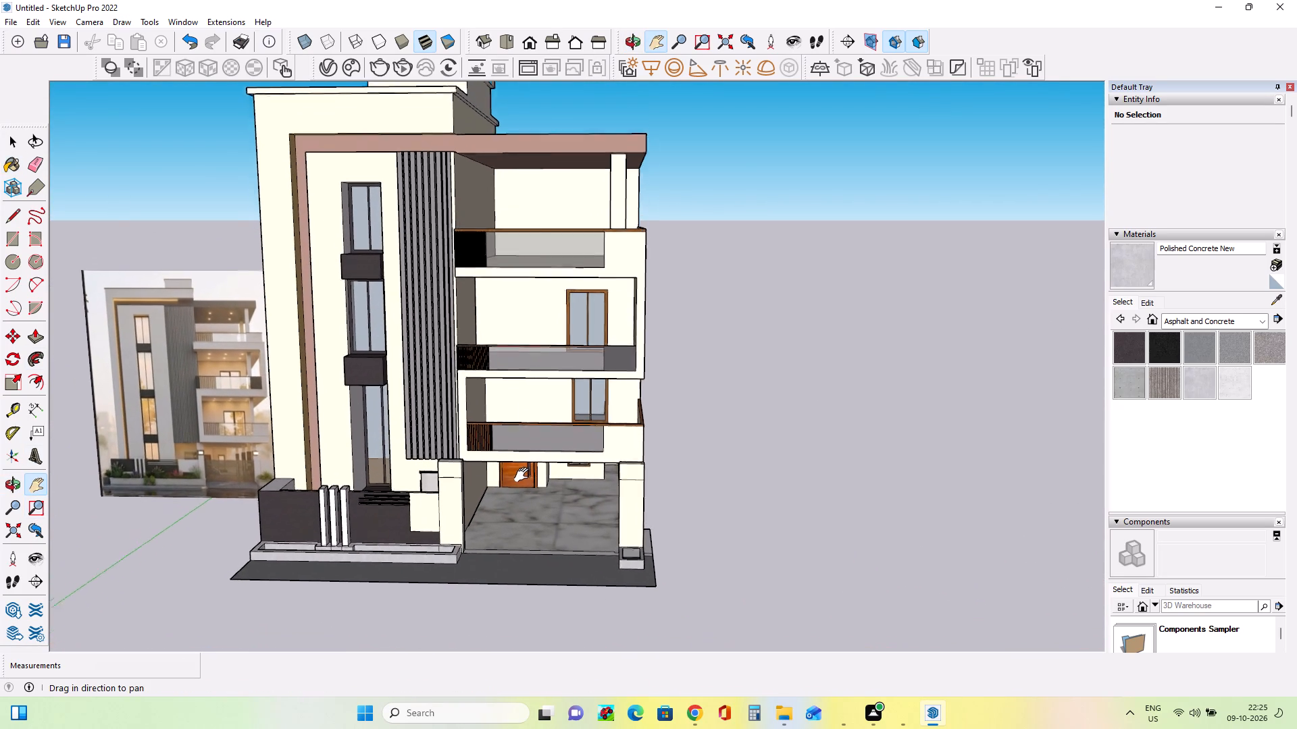
Examine the whole front elevation against the reference image.
{"action": "left_click_drag", "start_coordinate": [524, 475], "coordinate": [526, 481]}
{"action": "scroll", "coordinate": [553, 495], "scroll_direction": "up", "scroll_amount": 2}
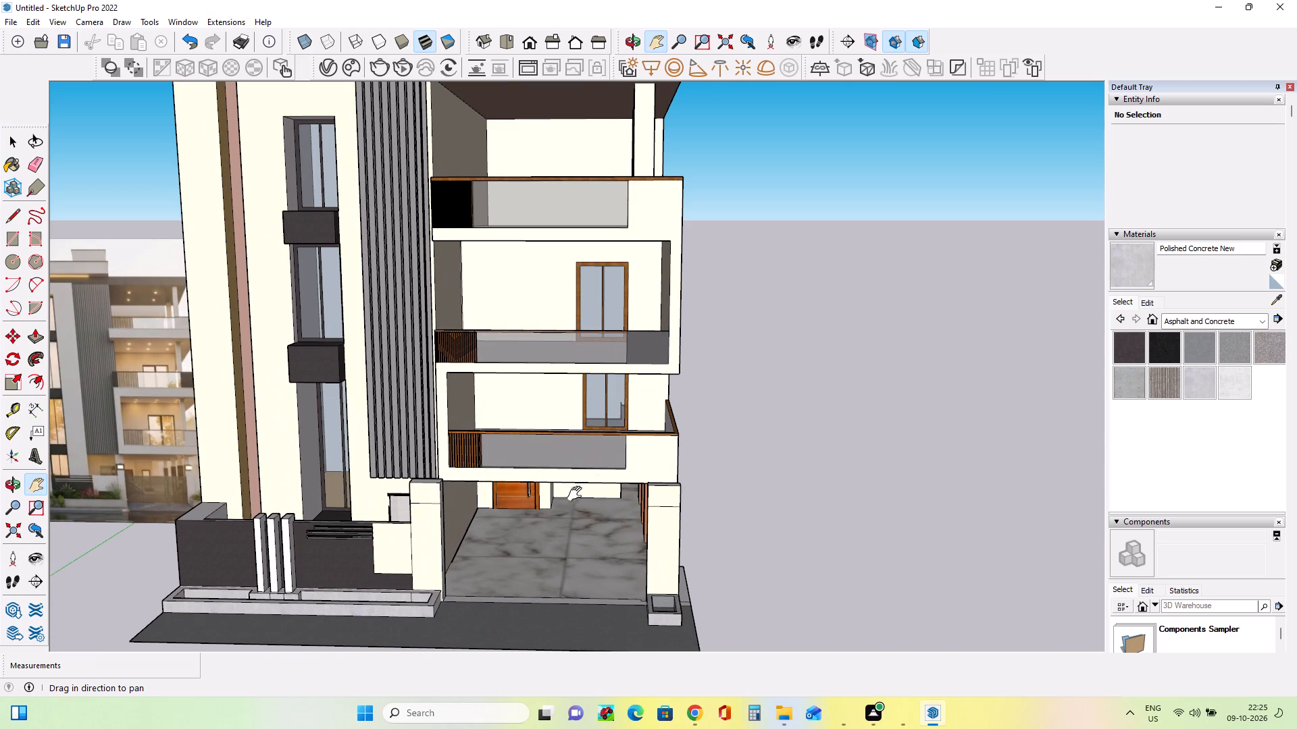
{"action": "middle_click_drag", "start_coordinate": [605, 482], "coordinate": [616, 496]}
{"action": "scroll", "coordinate": [609, 489], "scroll_direction": "down", "scroll_amount": 1}
{"action": "left_click_drag", "start_coordinate": [632, 468], "coordinate": [665, 515]}
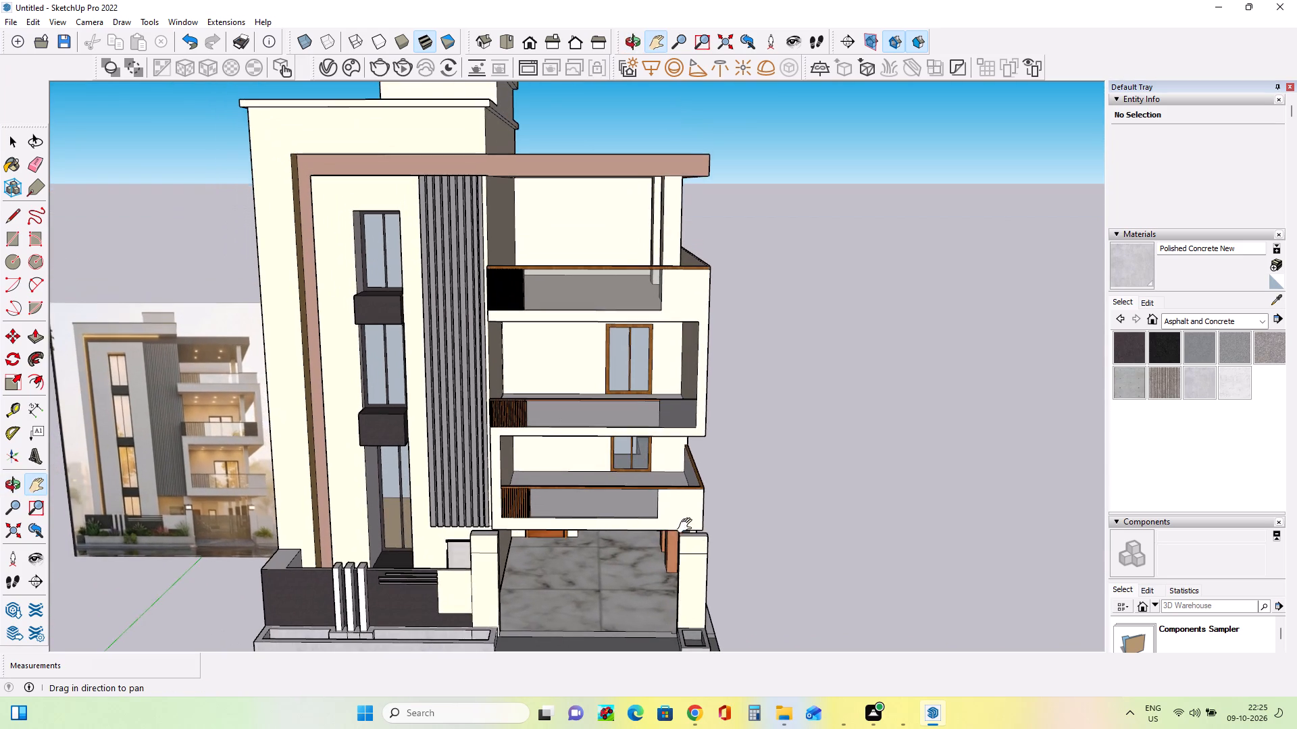
{"action": "middle_click_drag", "start_coordinate": [689, 526], "coordinate": [622, 462]}
{"action": "scroll", "coordinate": [624, 462], "scroll_direction": "down", "scroll_amount": 1}
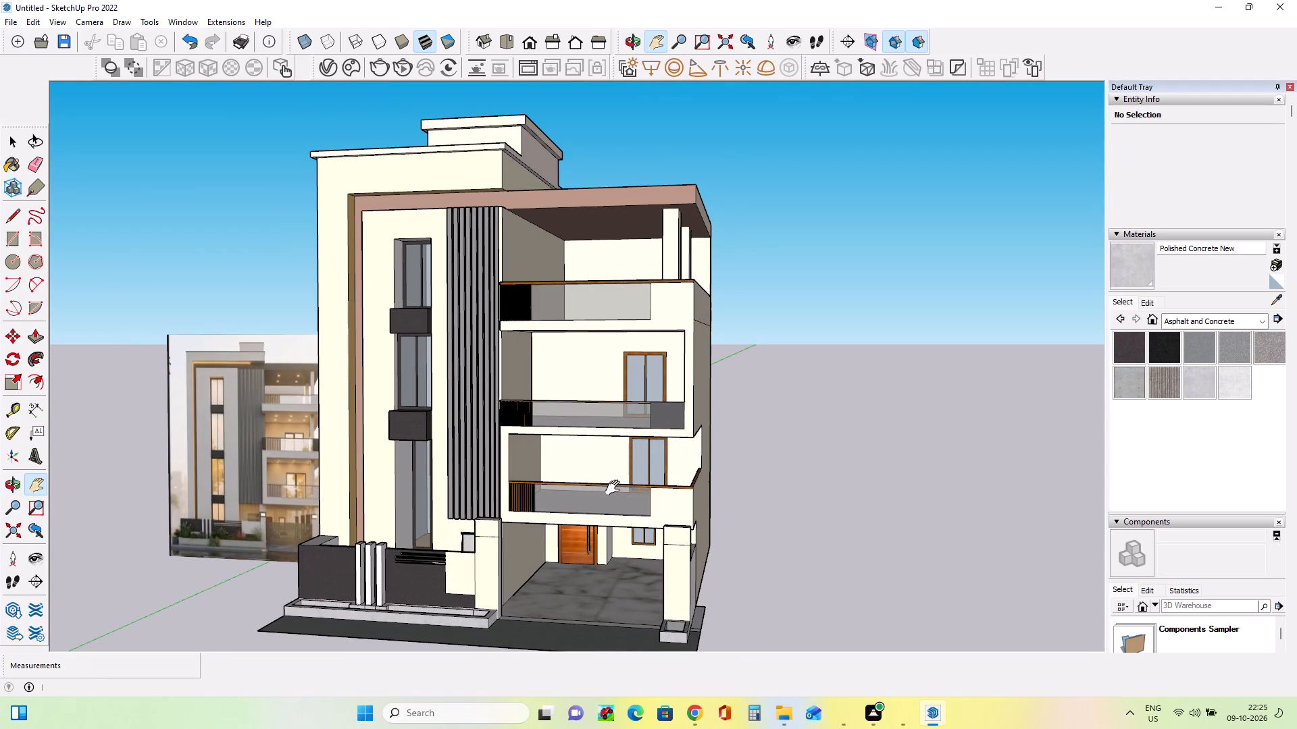
{"action": "middle_click_drag", "start_coordinate": [603, 499], "coordinate": [641, 495]}
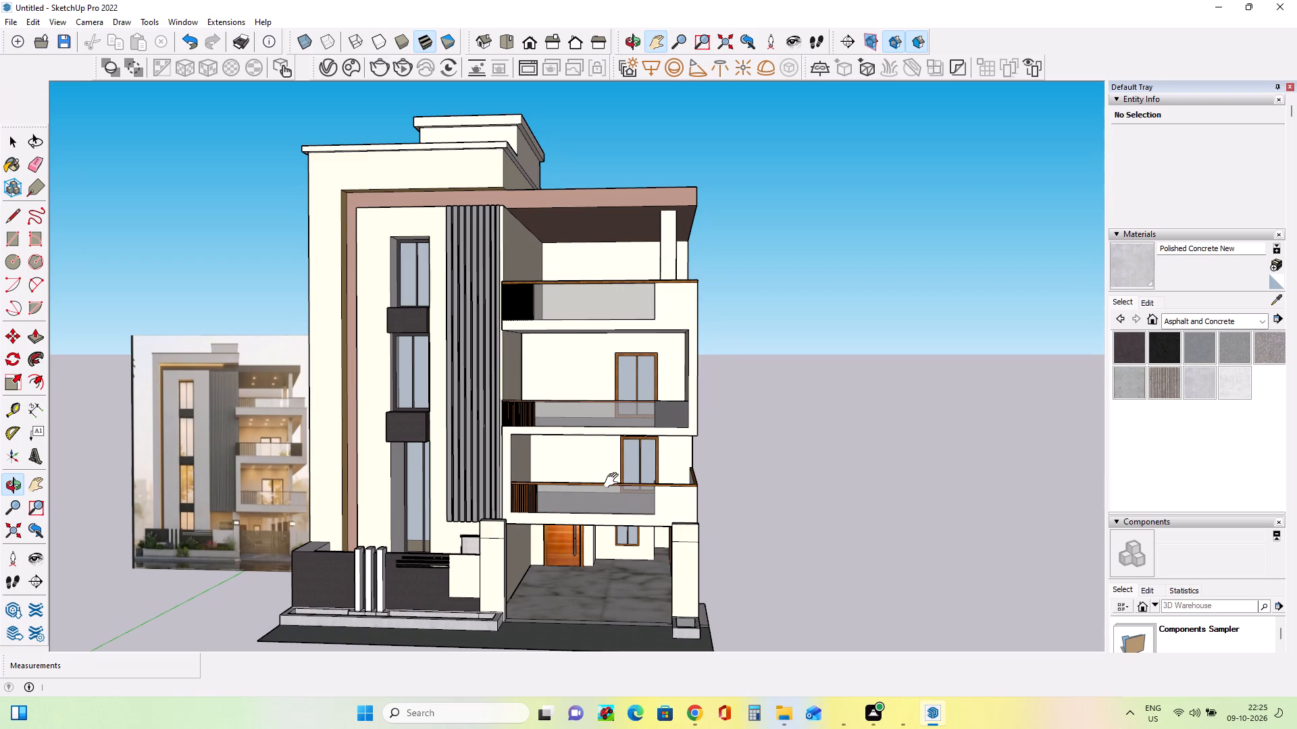
{"action": "middle_click_drag", "start_coordinate": [614, 481], "coordinate": [645, 471]}
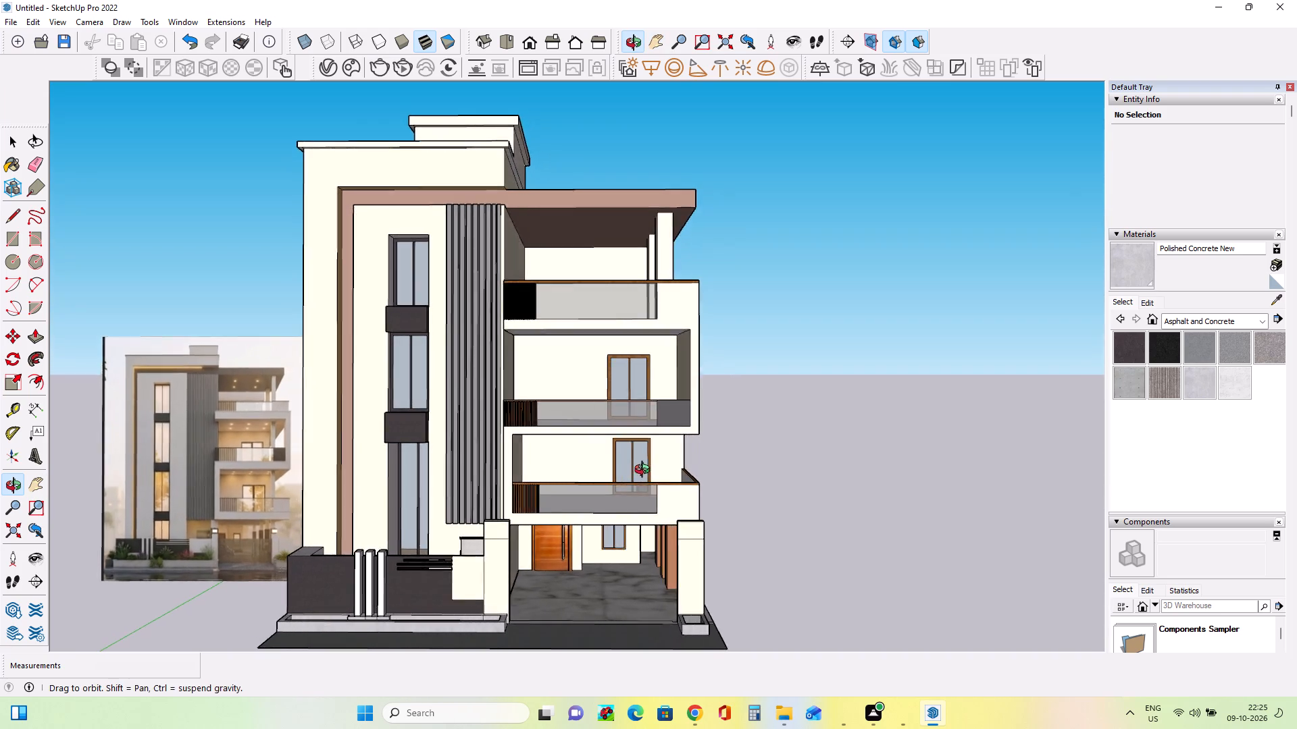
{"action": "middle_click_drag", "start_coordinate": [645, 471], "coordinate": [673, 490]}
{"action": "scroll", "coordinate": [673, 490], "scroll_direction": "down", "scroll_amount": 2}
{"action": "middle_click_drag", "start_coordinate": [673, 493], "coordinate": [673, 500]}
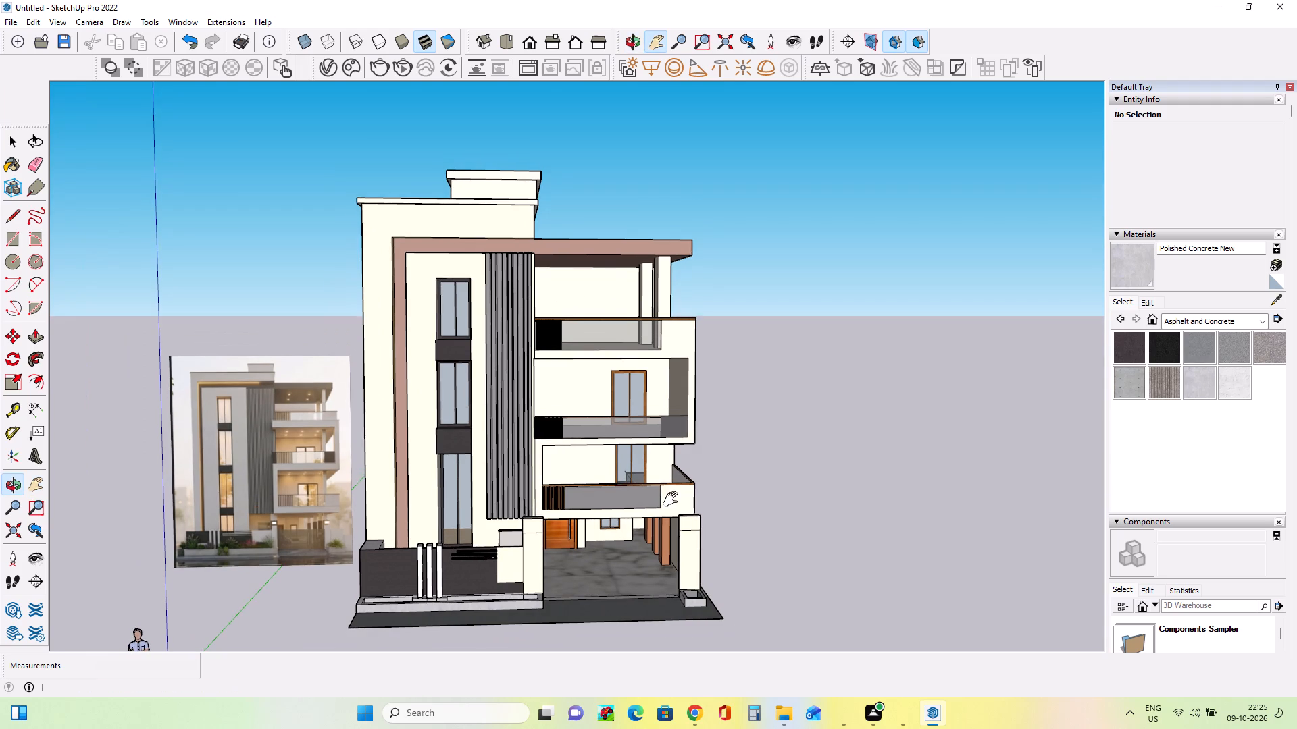
{"action": "scroll", "coordinate": [673, 500], "scroll_direction": "up", "scroll_amount": 1}
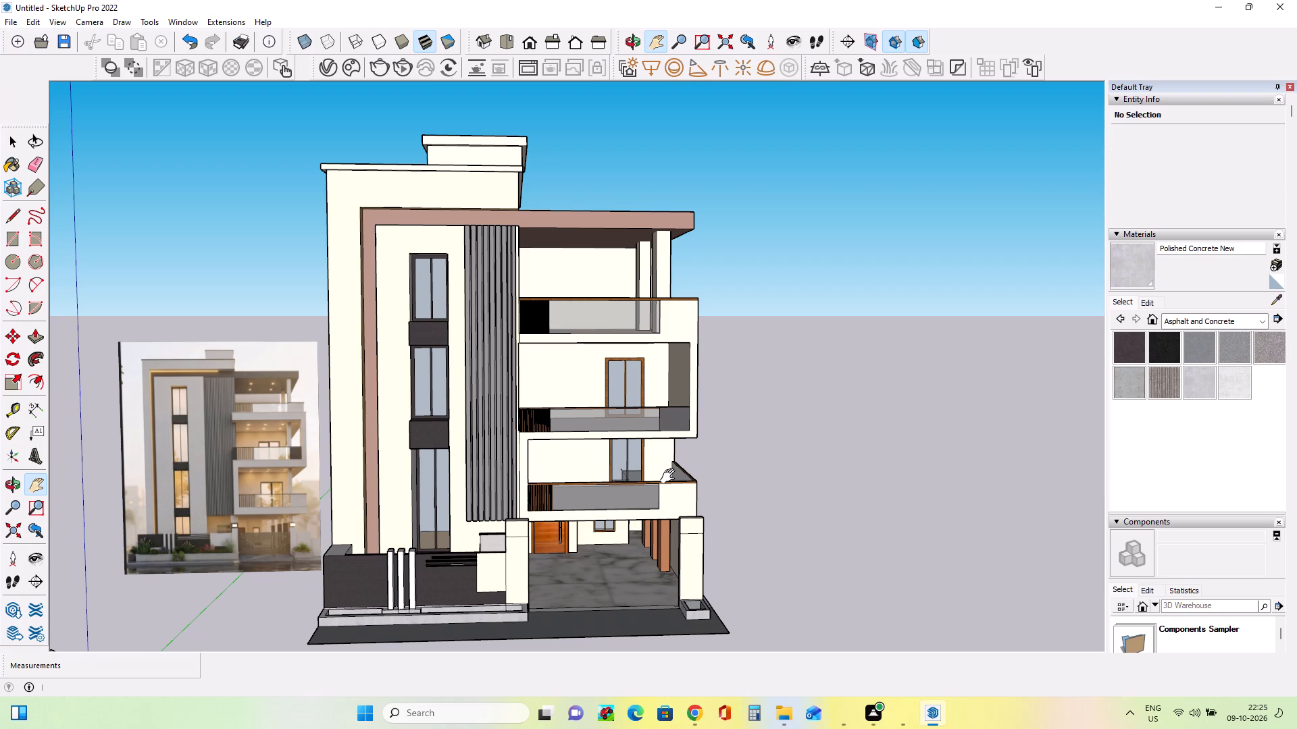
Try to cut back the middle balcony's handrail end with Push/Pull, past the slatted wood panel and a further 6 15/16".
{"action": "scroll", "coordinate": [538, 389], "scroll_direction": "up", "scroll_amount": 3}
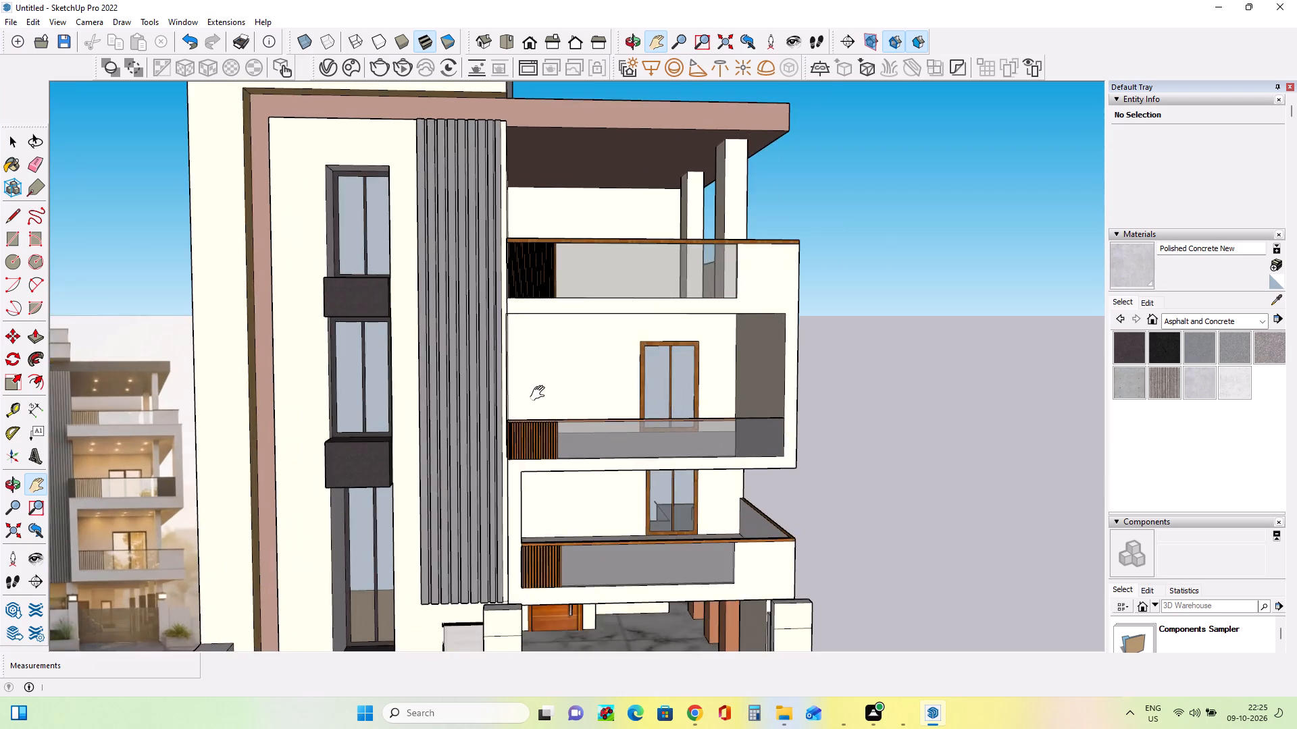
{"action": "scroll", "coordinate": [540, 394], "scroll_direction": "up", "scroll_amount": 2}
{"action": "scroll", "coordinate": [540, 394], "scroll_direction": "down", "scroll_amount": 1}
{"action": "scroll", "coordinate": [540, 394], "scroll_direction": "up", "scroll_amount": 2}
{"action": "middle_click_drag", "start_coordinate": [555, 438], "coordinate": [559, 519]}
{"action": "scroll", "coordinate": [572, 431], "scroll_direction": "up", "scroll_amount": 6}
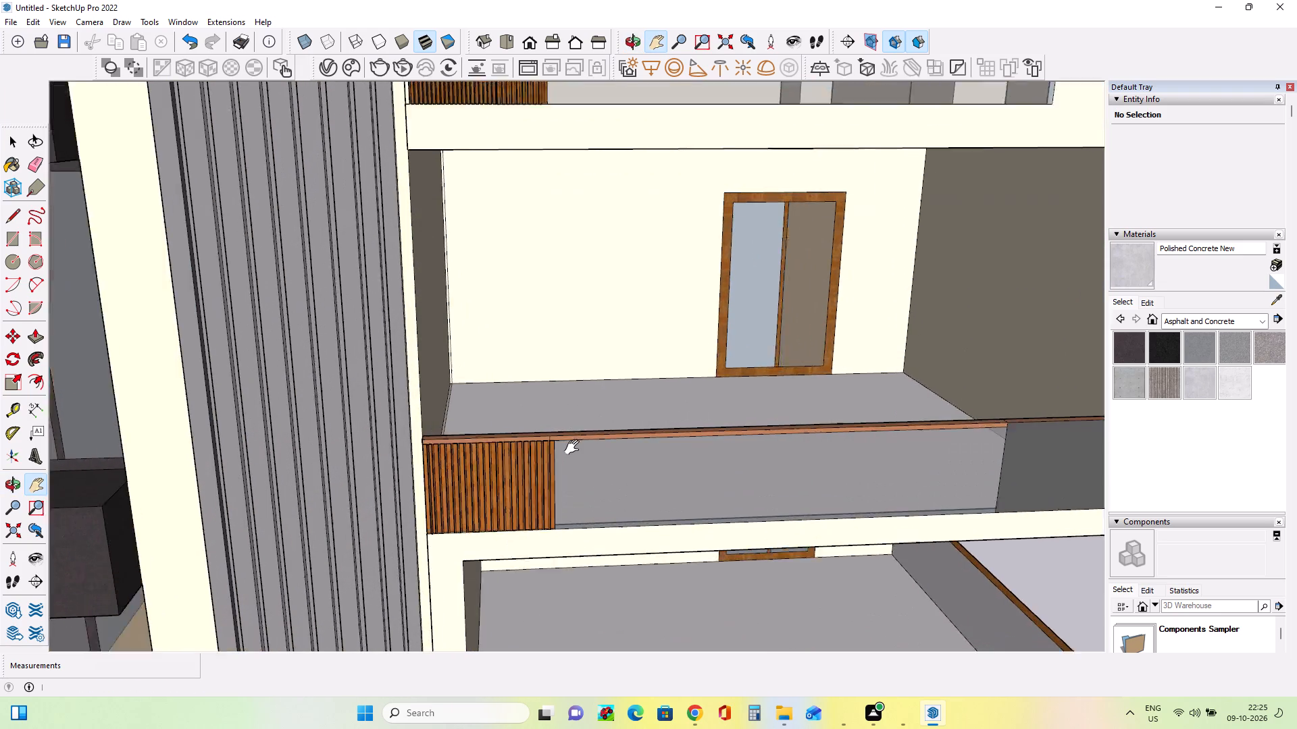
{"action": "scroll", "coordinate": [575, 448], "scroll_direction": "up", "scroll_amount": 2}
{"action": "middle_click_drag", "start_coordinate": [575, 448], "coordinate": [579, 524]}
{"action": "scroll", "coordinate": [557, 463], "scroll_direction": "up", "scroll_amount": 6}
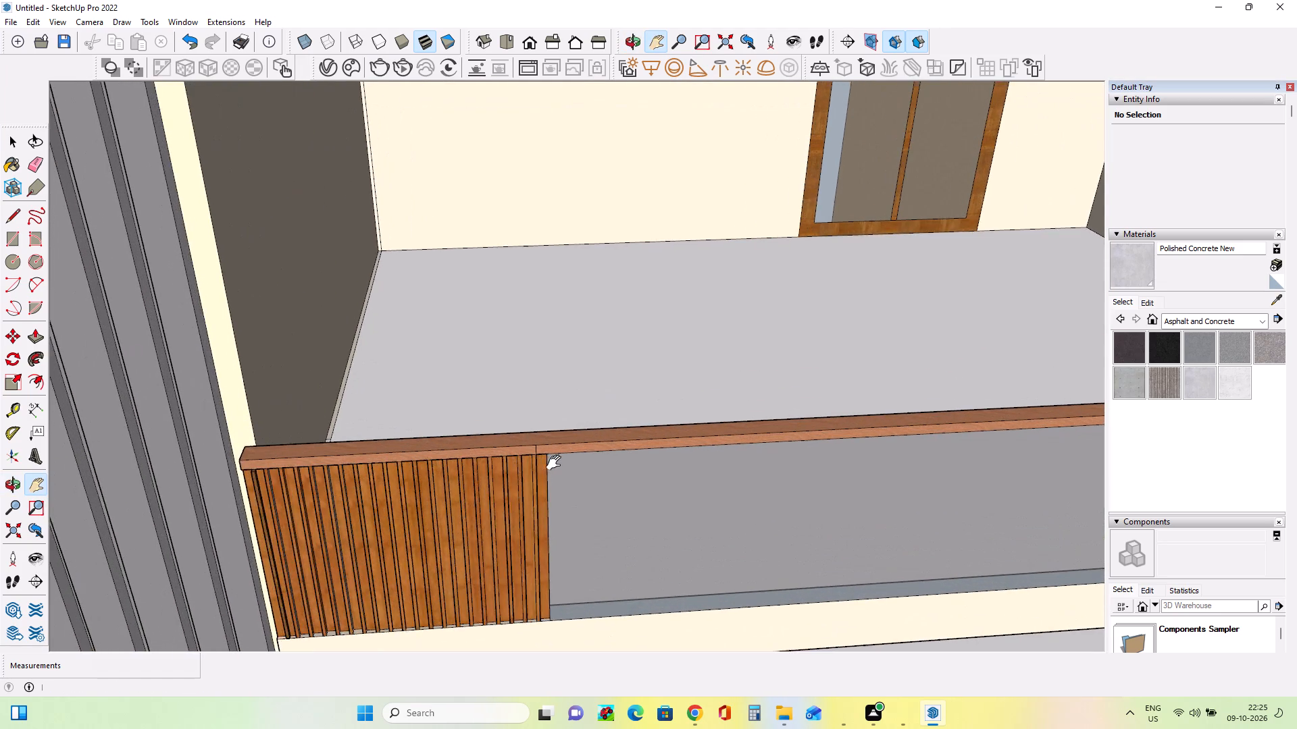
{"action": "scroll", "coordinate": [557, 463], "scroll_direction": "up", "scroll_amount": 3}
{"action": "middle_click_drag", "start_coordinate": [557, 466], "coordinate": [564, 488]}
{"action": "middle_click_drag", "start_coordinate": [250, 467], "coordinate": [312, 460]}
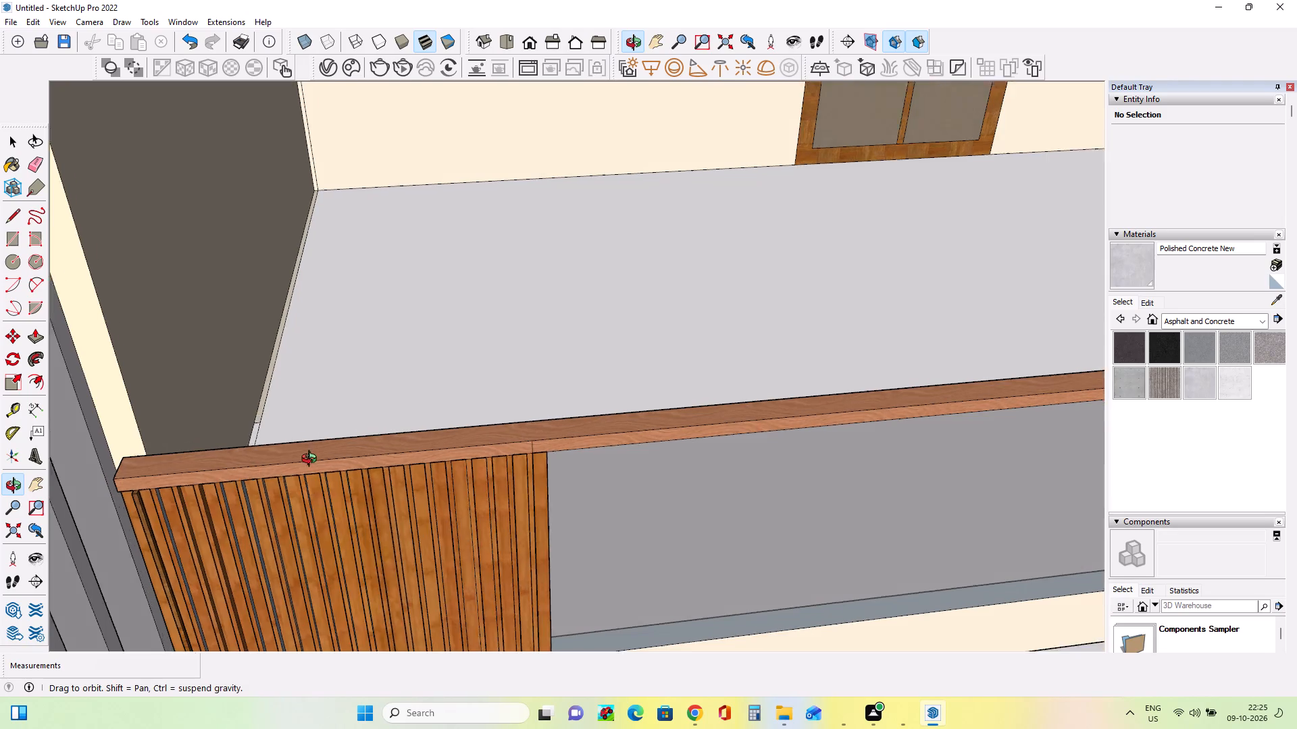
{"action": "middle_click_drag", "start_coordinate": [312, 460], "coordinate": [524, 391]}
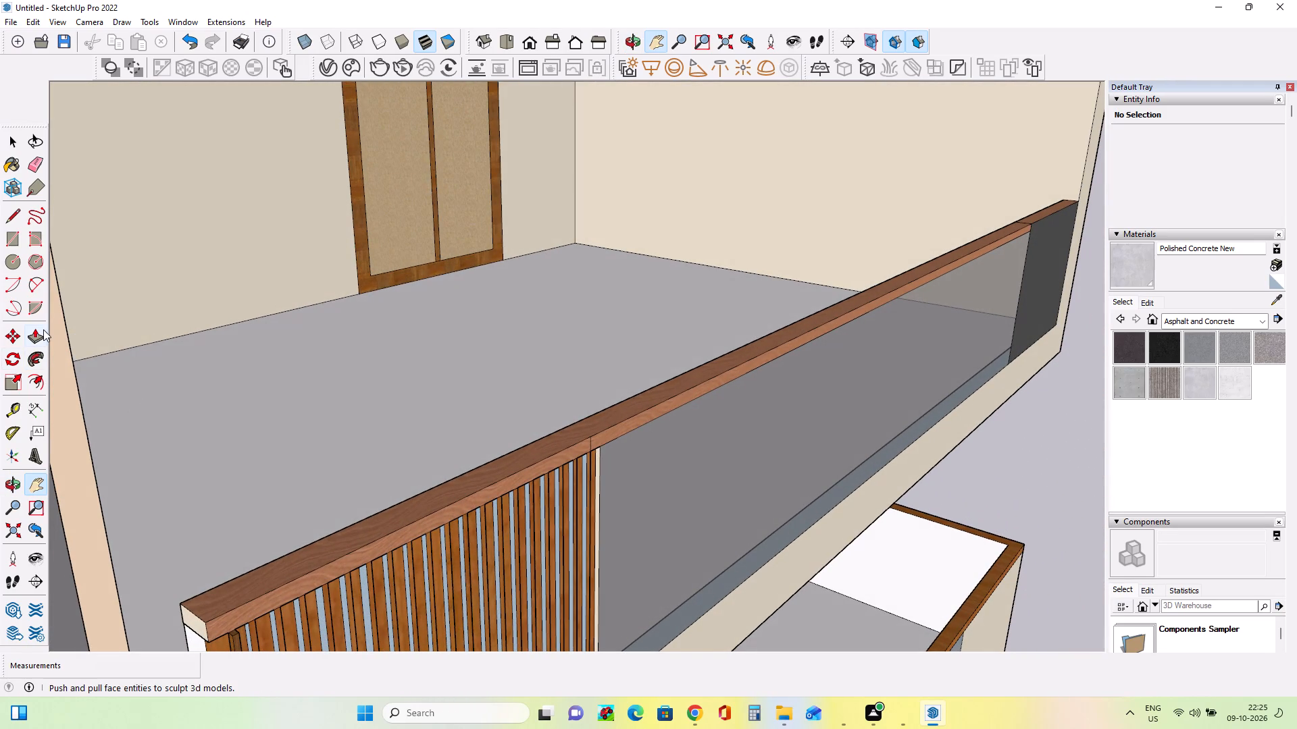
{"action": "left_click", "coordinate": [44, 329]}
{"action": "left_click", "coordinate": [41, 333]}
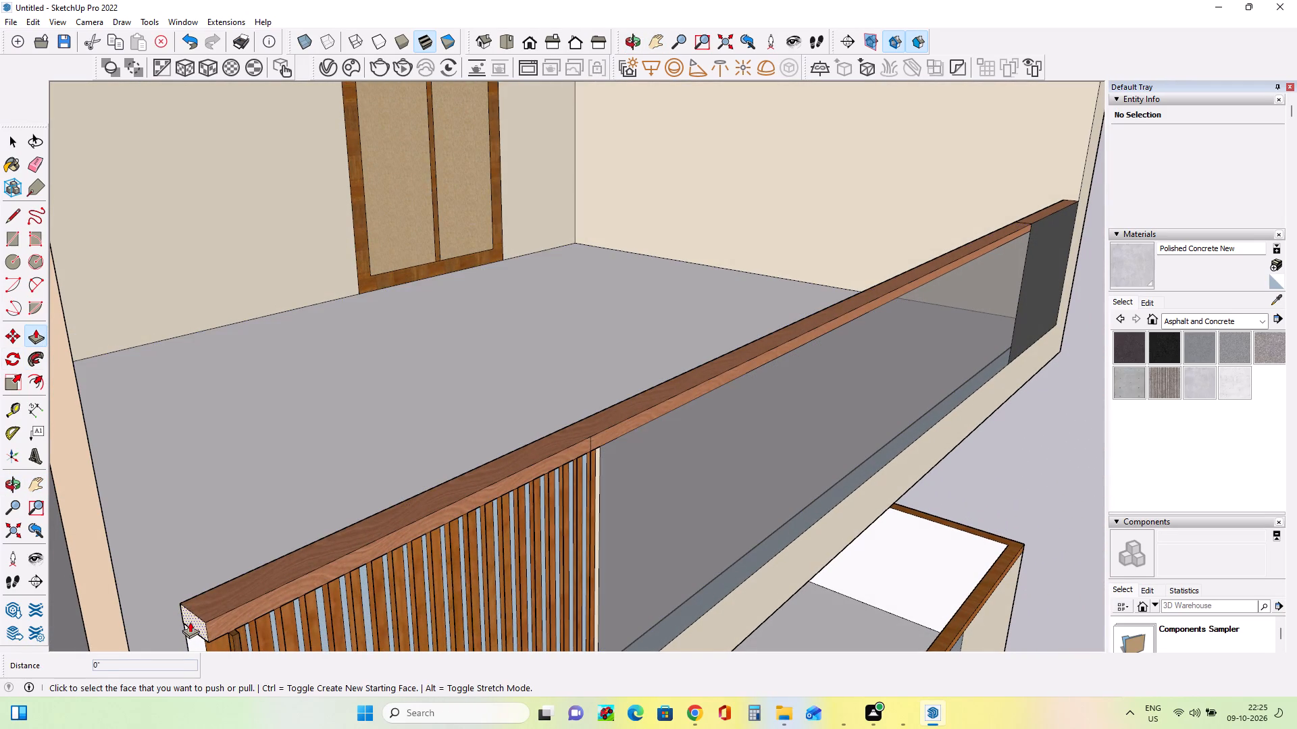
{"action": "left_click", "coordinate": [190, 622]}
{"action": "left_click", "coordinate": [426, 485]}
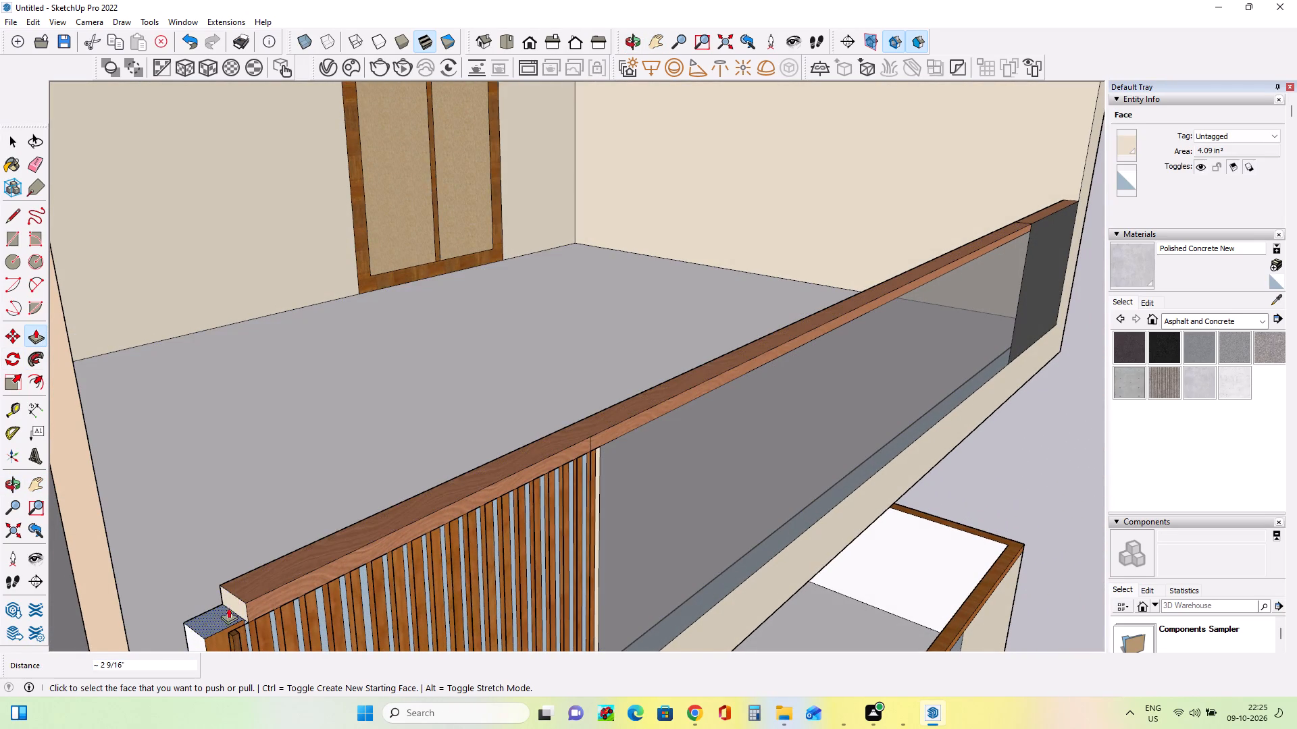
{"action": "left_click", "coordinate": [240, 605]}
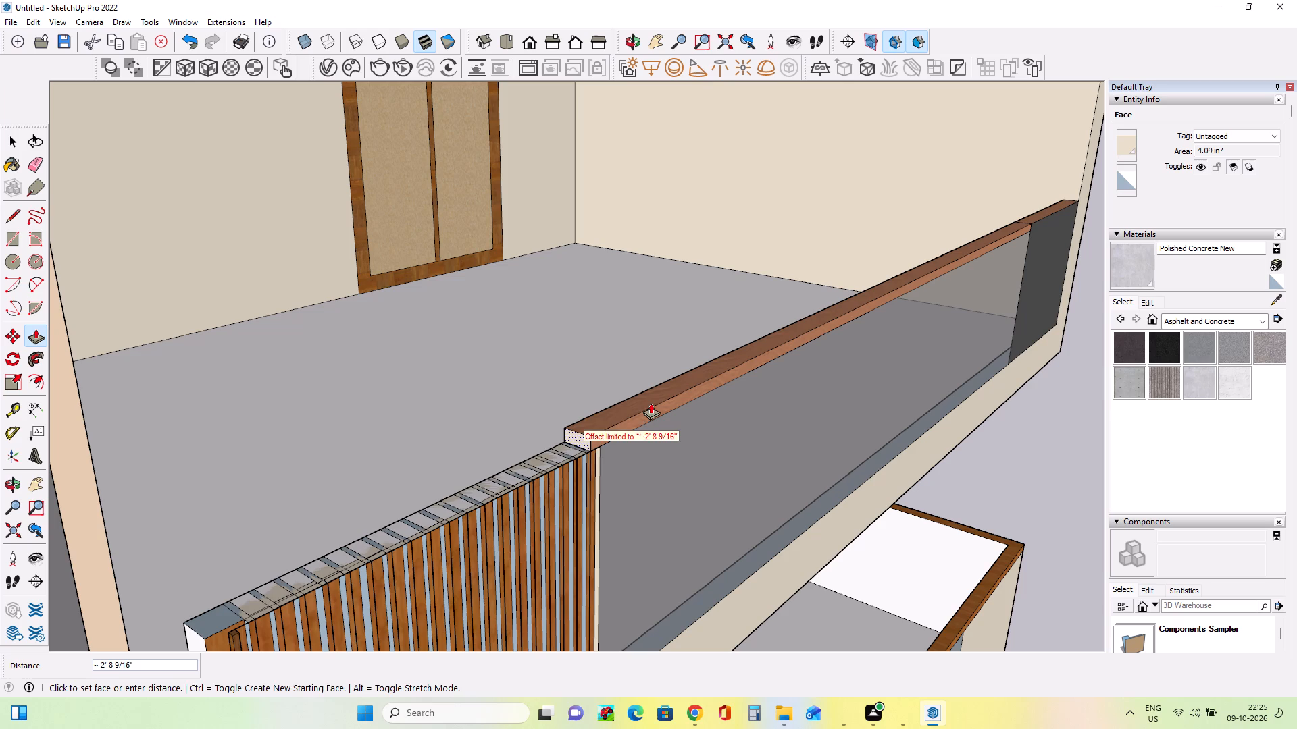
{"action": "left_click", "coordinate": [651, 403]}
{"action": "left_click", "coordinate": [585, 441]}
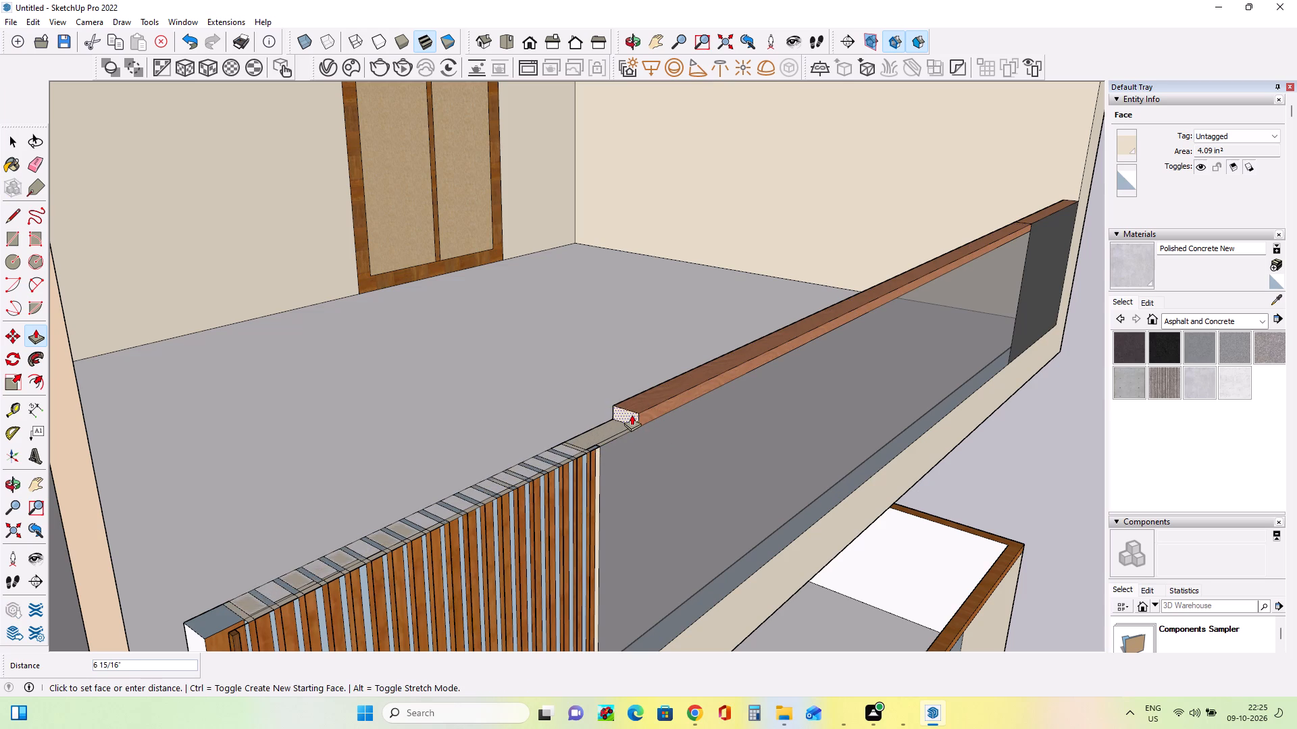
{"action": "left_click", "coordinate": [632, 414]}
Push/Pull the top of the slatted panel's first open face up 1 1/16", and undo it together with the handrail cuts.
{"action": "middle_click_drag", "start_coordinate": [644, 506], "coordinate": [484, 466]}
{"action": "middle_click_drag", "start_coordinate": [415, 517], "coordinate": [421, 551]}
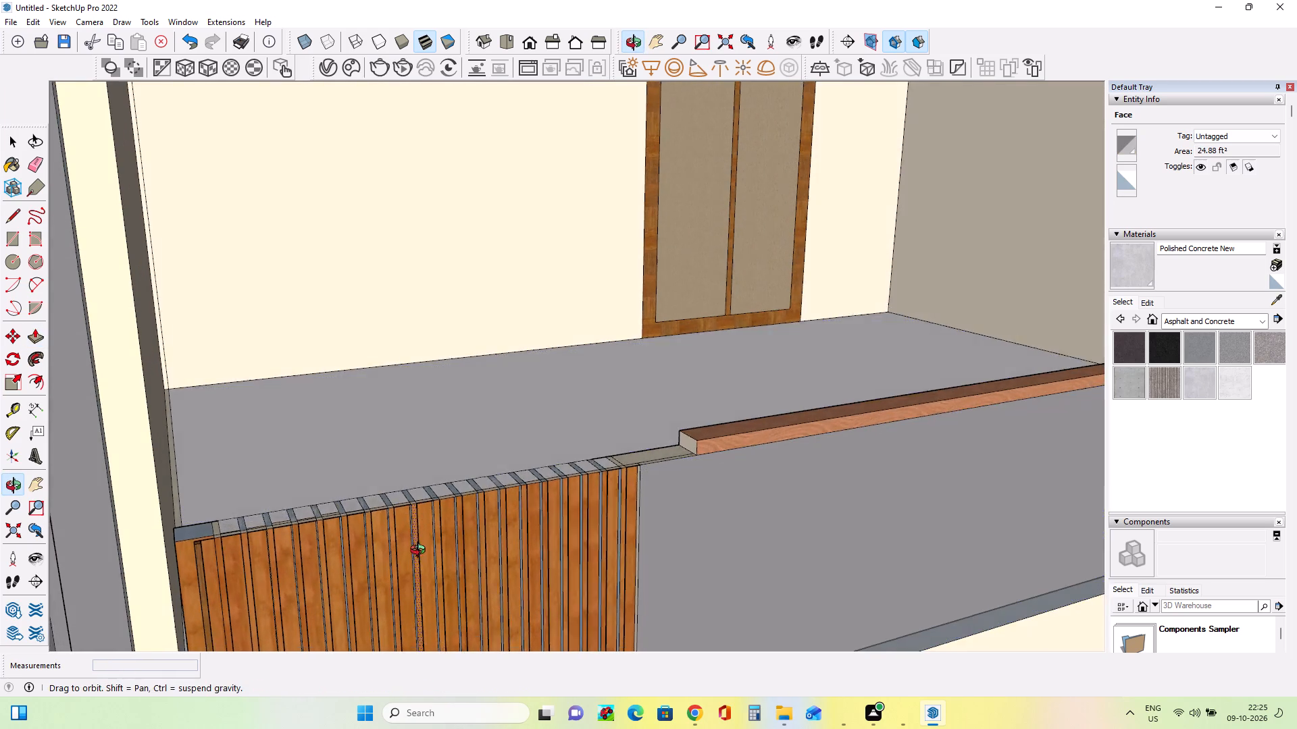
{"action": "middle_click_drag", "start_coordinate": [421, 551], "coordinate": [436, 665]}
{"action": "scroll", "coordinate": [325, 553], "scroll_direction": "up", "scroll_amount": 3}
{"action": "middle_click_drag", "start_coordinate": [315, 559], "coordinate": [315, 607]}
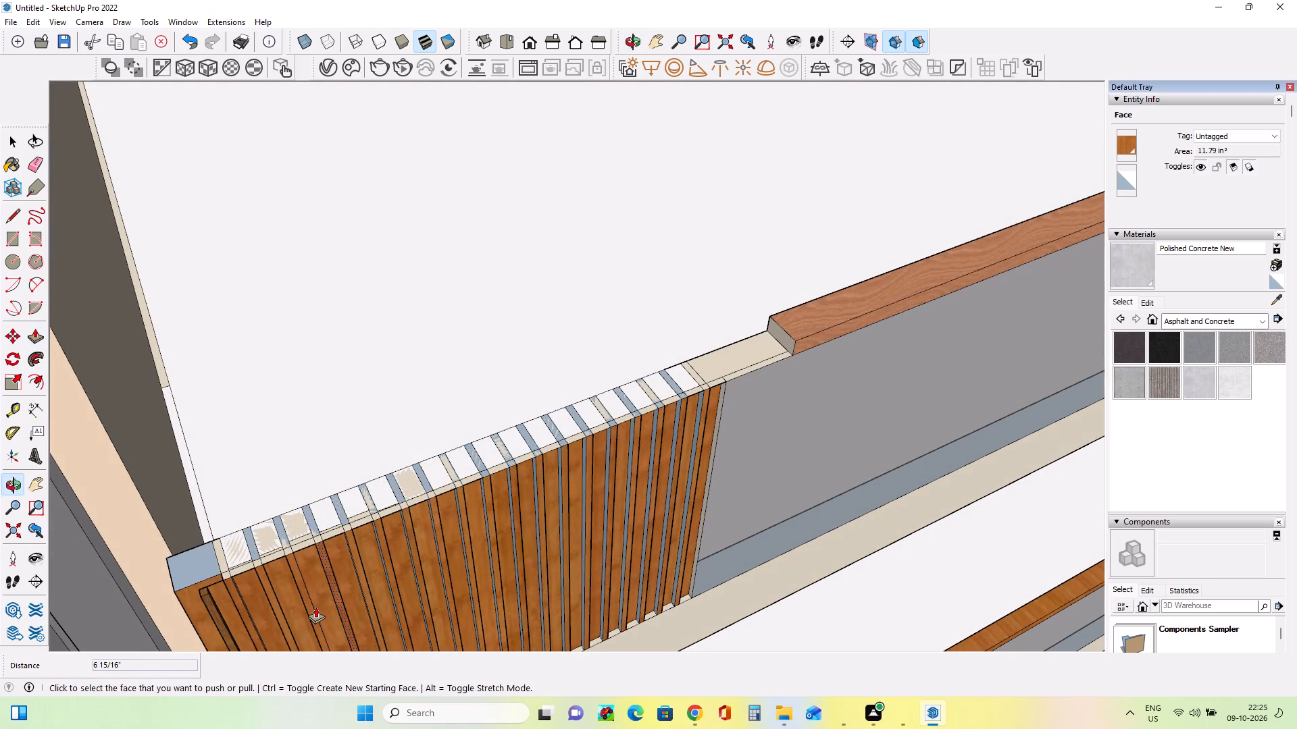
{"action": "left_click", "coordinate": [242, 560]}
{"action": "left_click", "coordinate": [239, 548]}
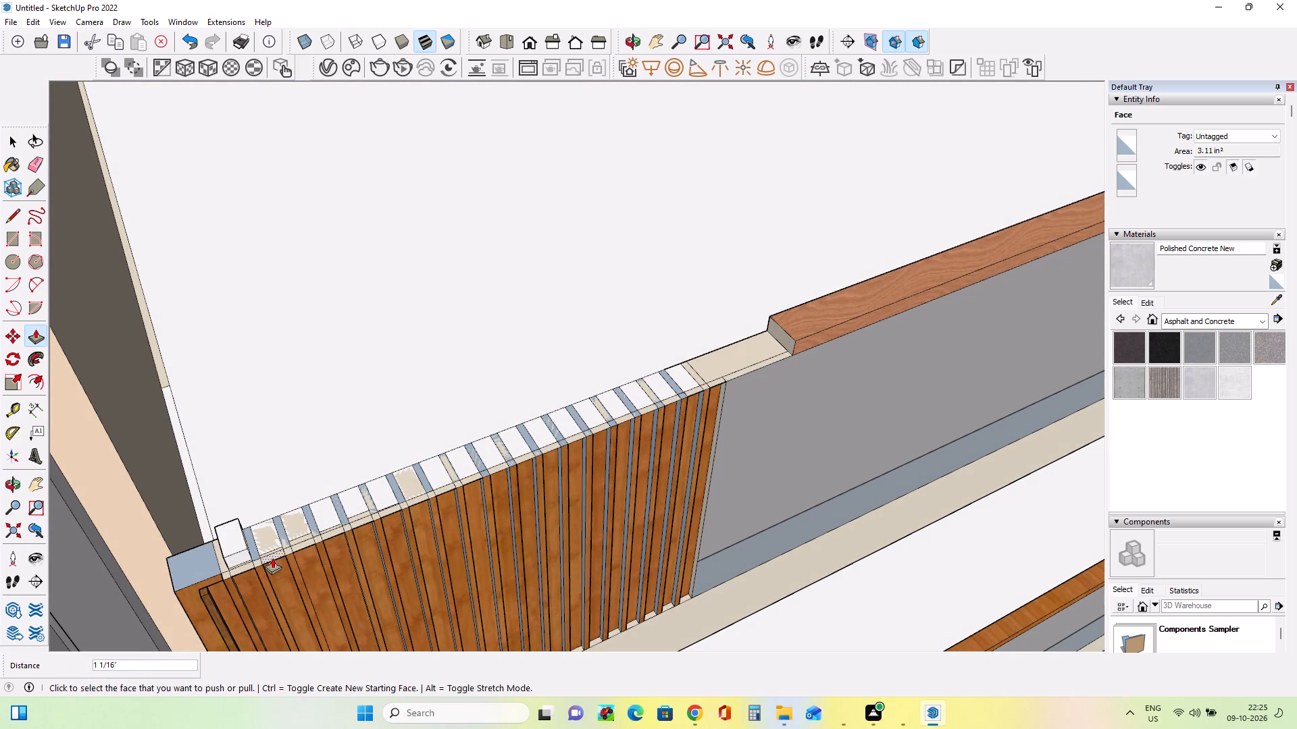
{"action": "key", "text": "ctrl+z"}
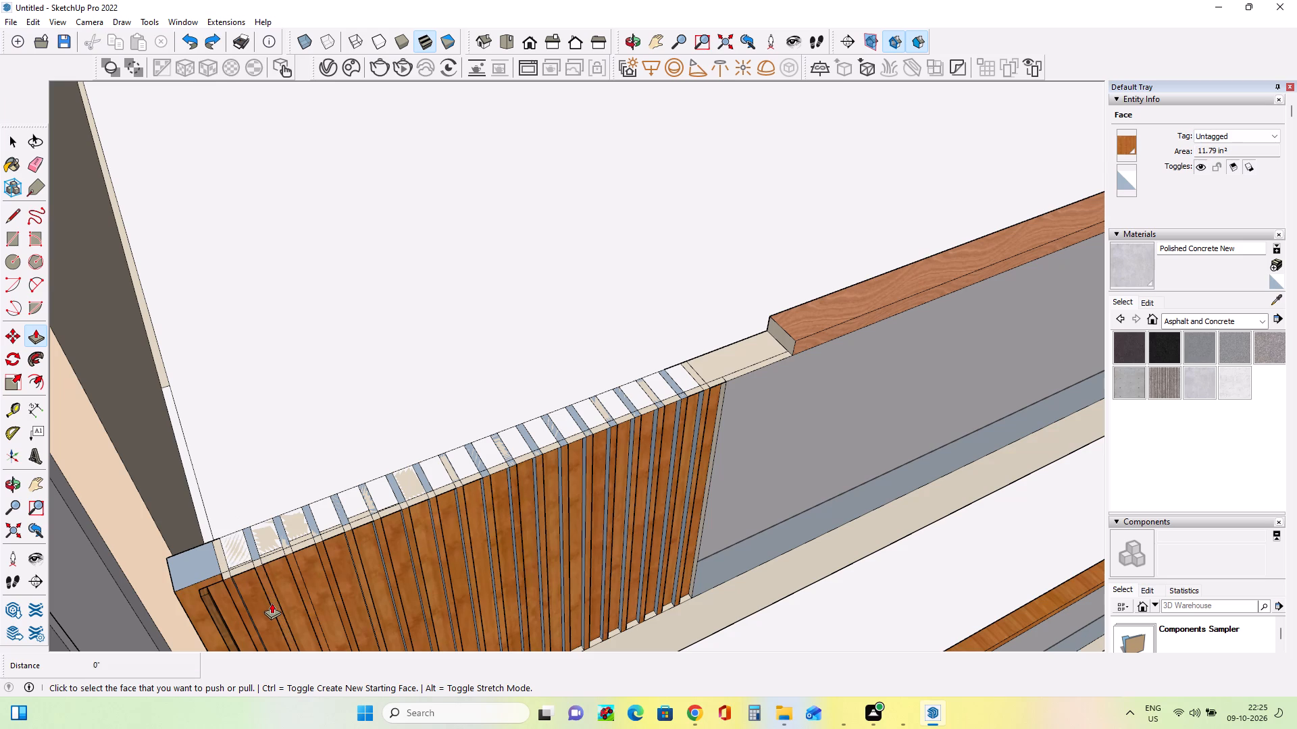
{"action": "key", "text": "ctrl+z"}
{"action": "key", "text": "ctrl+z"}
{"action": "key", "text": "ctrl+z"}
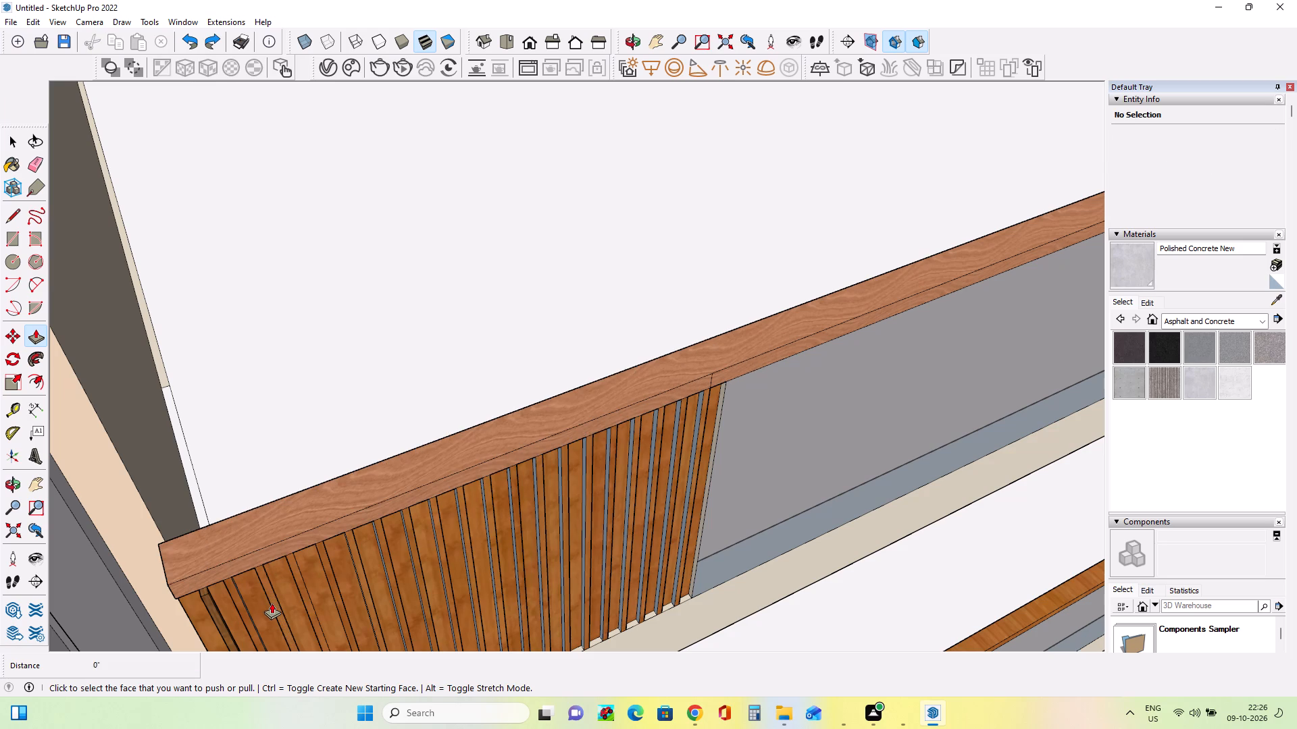
Push/Pull the top face of the middle balcony's handrail up 1 5/8" above the slatted panel and the glass.
{"action": "left_click", "coordinate": [386, 473]}
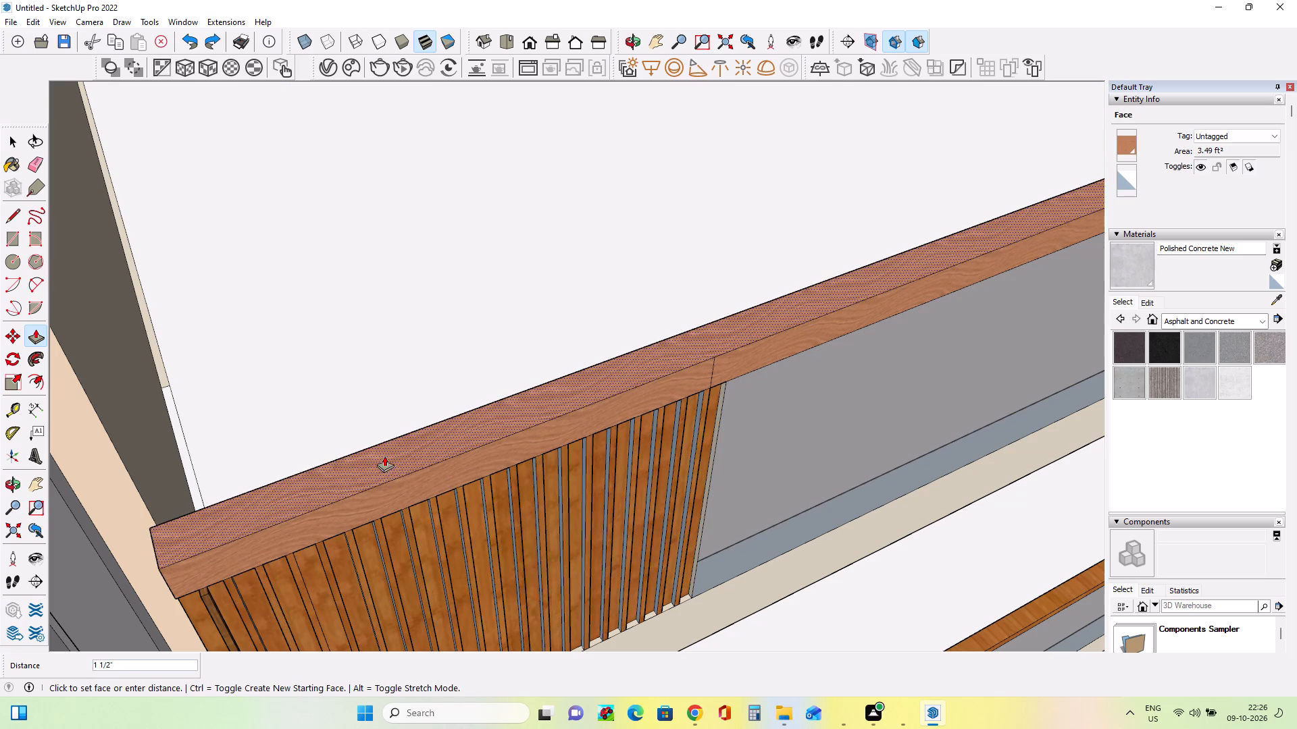
{"action": "left_click", "coordinate": [384, 455]}
{"action": "middle_click_drag", "start_coordinate": [373, 514], "coordinate": [376, 214]}
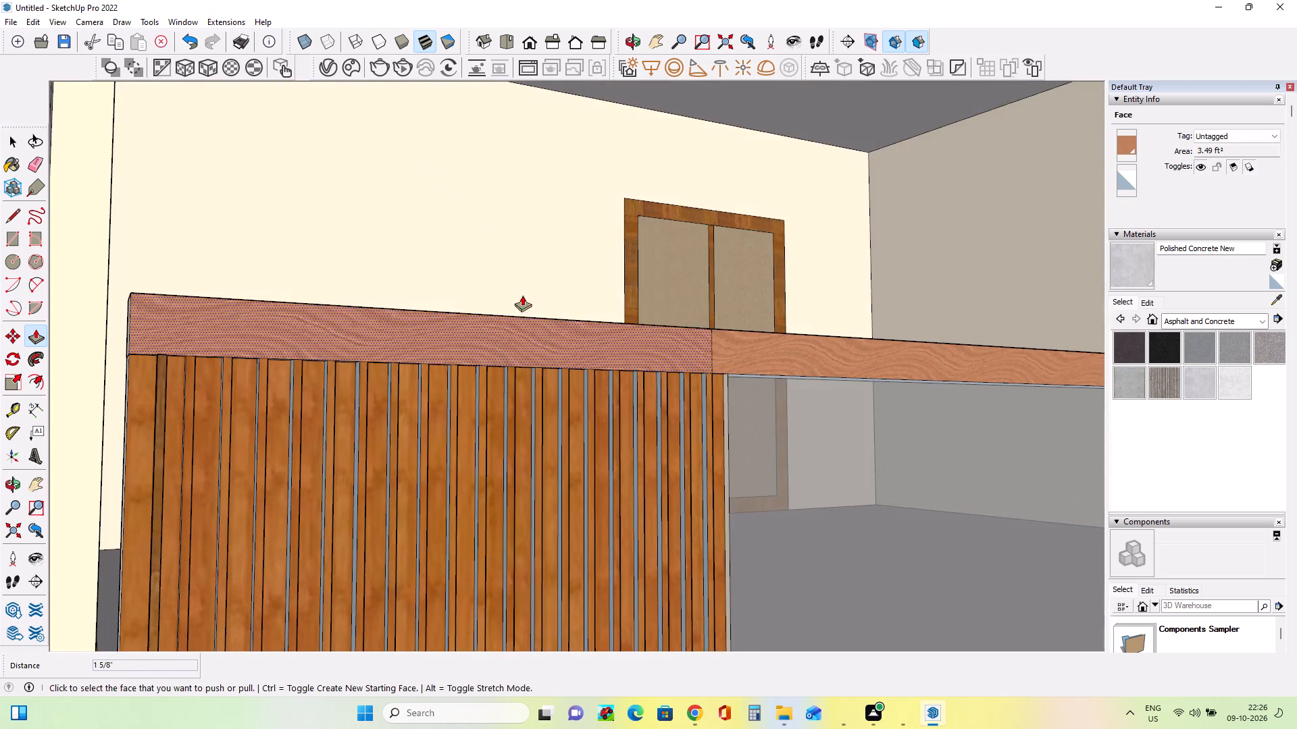
{"action": "middle_click_drag", "start_coordinate": [531, 306], "coordinate": [544, 186]}
{"action": "left_click", "coordinate": [748, 248]}
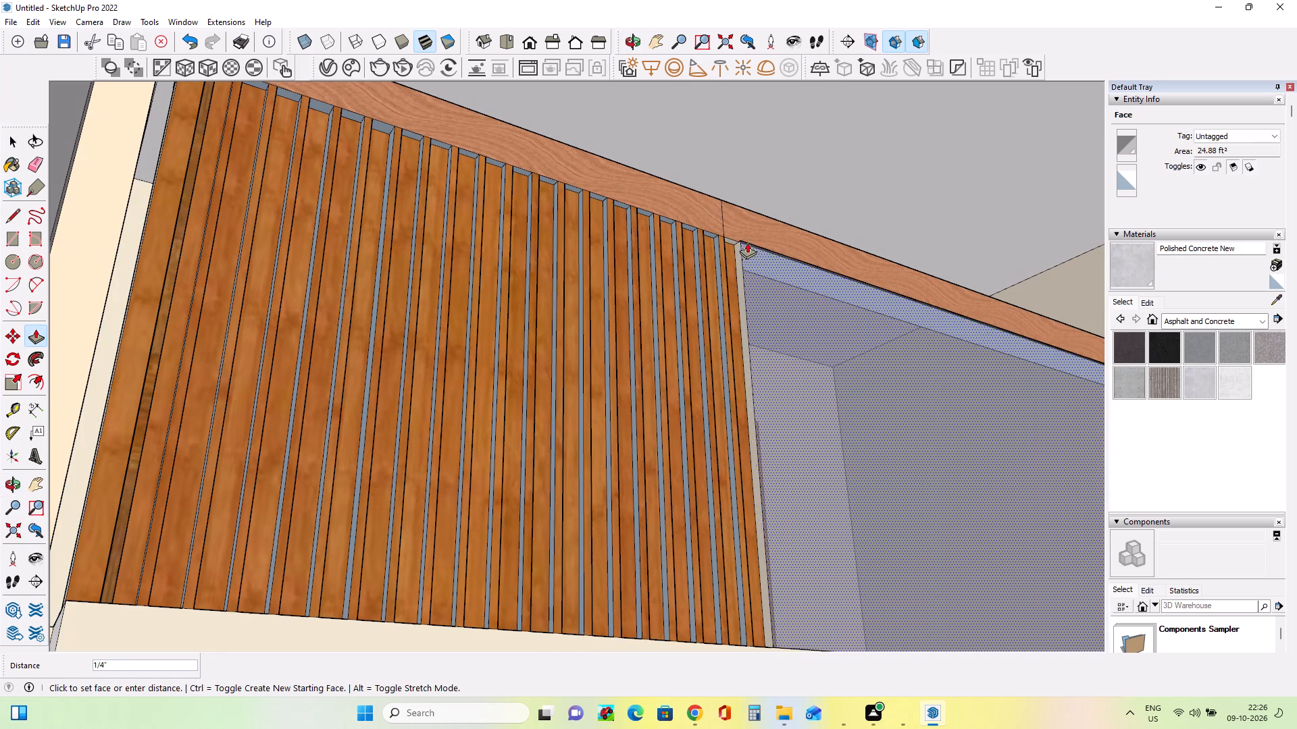
{"action": "key", "text": "Escape"}
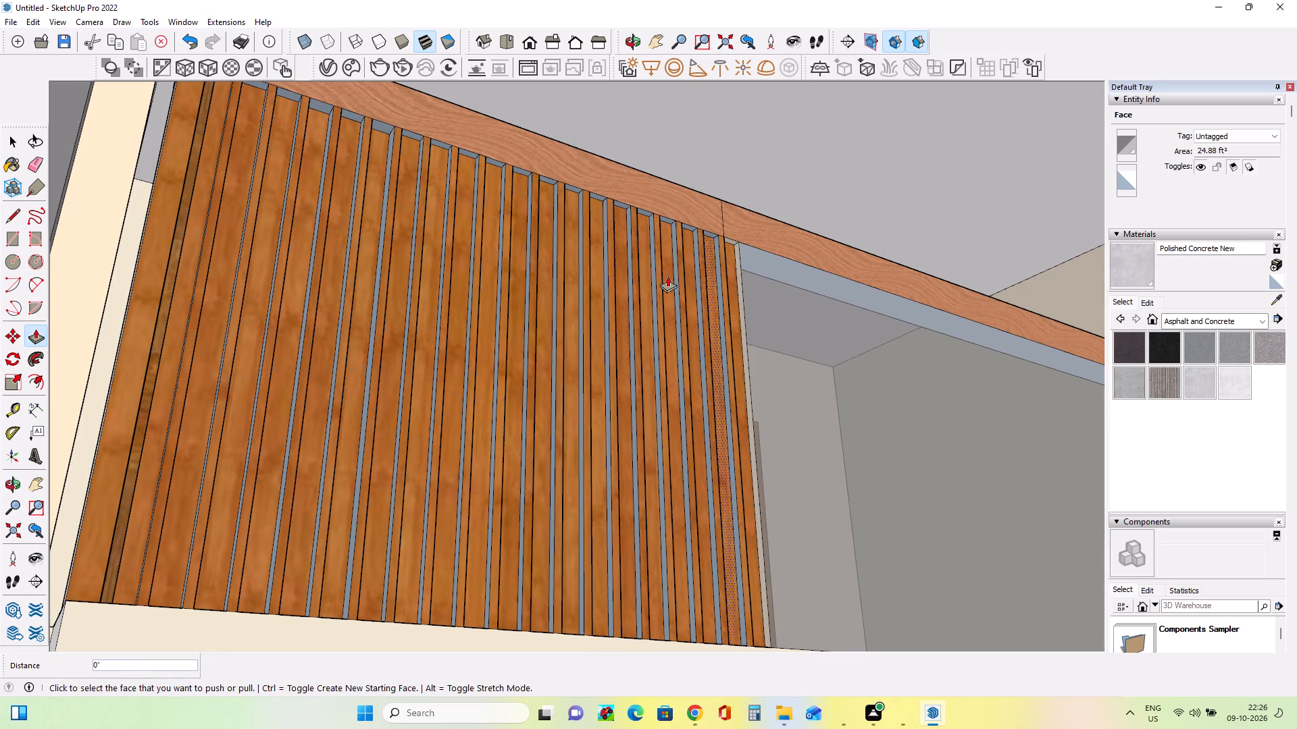
Push/Pull the handrail section above the middle balcony's dark end panel up 1 5/8", level with the raised handrail.
{"action": "scroll", "coordinate": [491, 278], "scroll_direction": "down", "scroll_amount": 7}
{"action": "scroll", "coordinate": [484, 303], "scroll_direction": "up", "scroll_amount": 1}
{"action": "scroll", "coordinate": [484, 308], "scroll_direction": "down", "scroll_amount": 7}
{"action": "scroll", "coordinate": [484, 312], "scroll_direction": "up", "scroll_amount": 1}
{"action": "scroll", "coordinate": [484, 312], "scroll_direction": "down", "scroll_amount": 7}
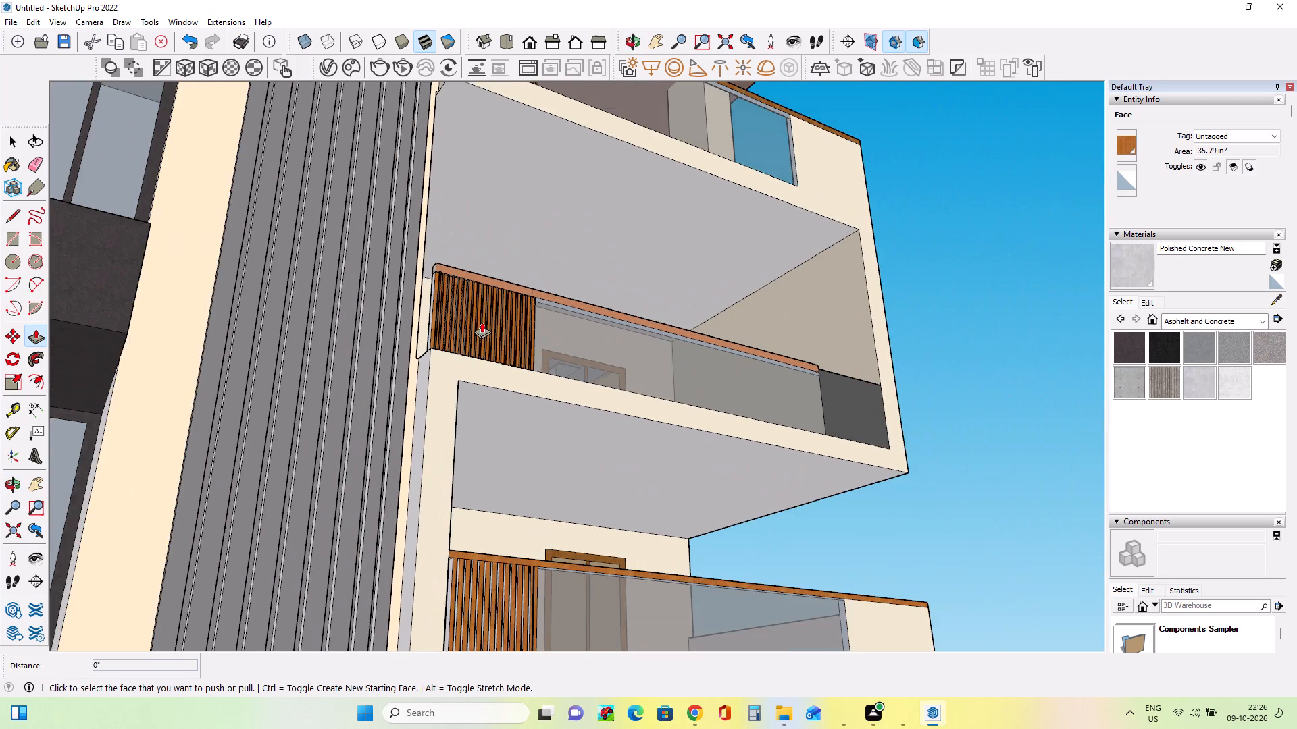
{"action": "middle_click_drag", "start_coordinate": [561, 396], "coordinate": [421, 551]}
{"action": "scroll", "coordinate": [421, 551], "scroll_direction": "down", "scroll_amount": 10}
{"action": "middle_click_drag", "start_coordinate": [624, 519], "coordinate": [601, 524]}
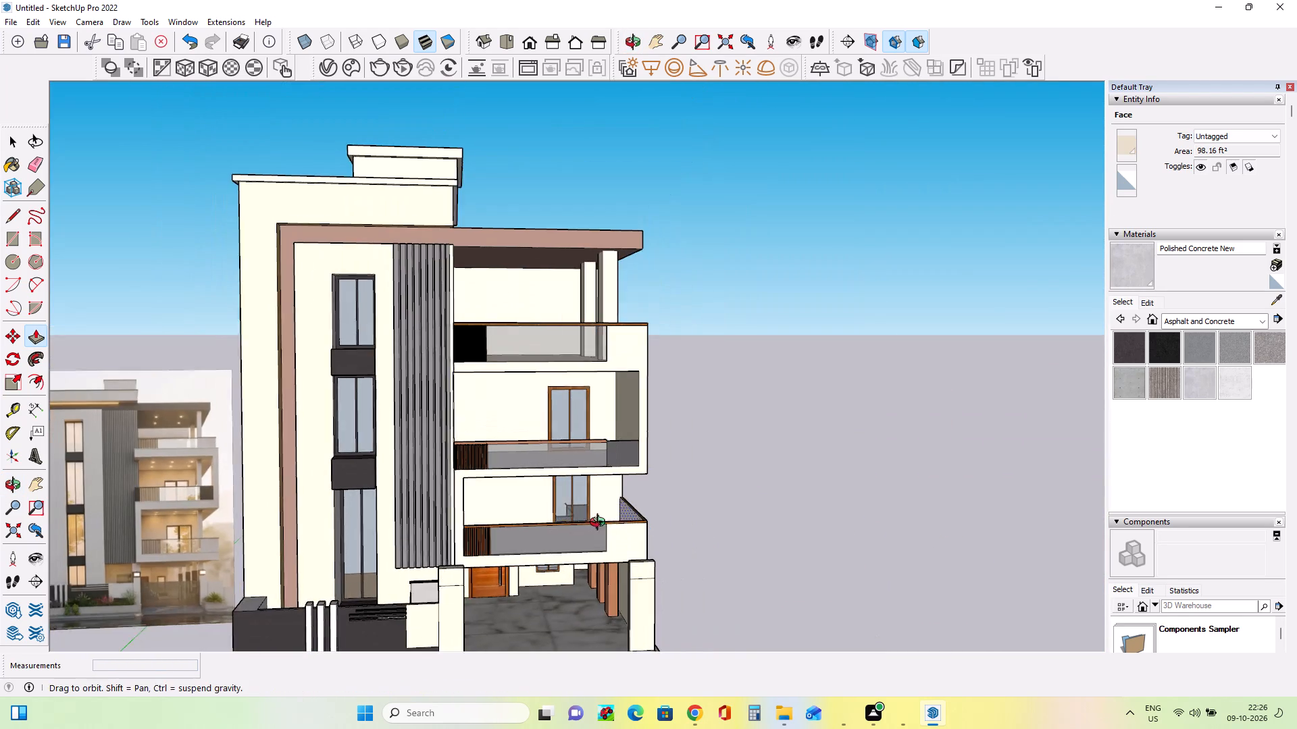
{"action": "middle_click_drag", "start_coordinate": [601, 524], "coordinate": [557, 527]}
{"action": "scroll", "coordinate": [591, 441], "scroll_direction": "up", "scroll_amount": 11}
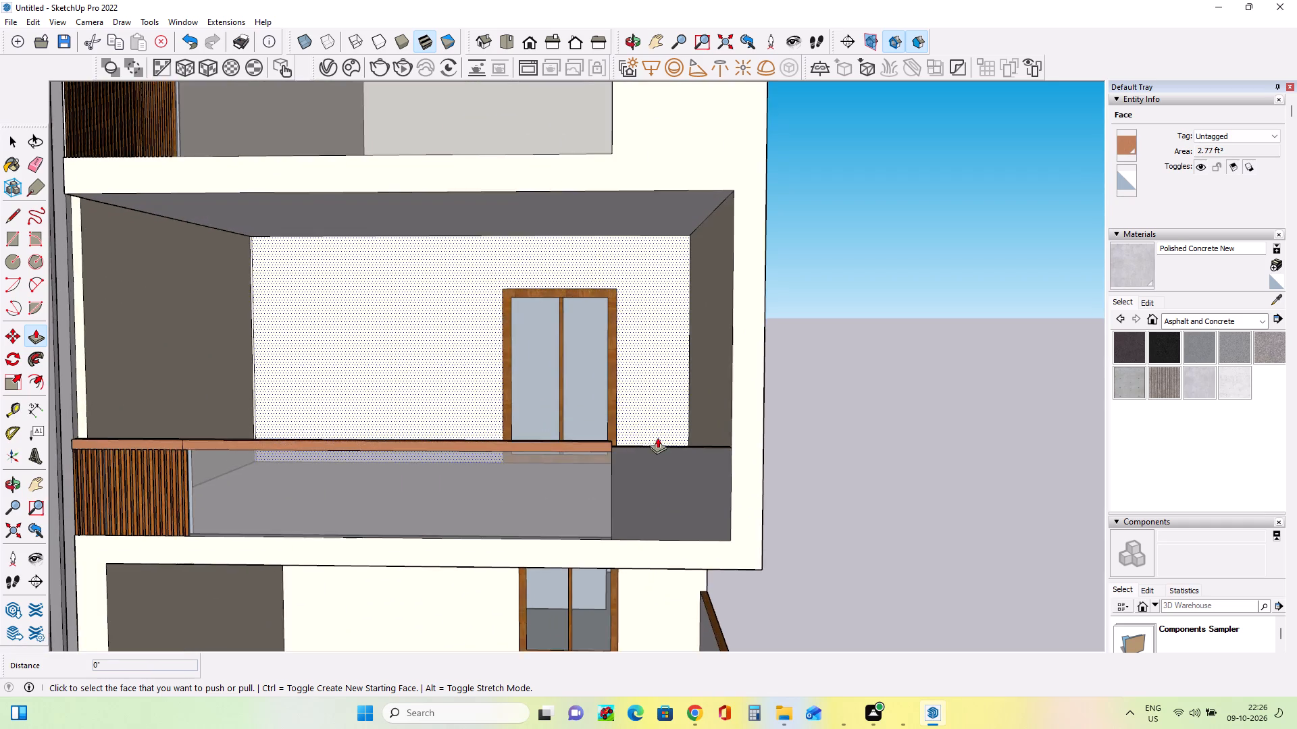
{"action": "middle_click_drag", "start_coordinate": [659, 442], "coordinate": [642, 506]}
{"action": "left_click", "coordinate": [636, 460]}
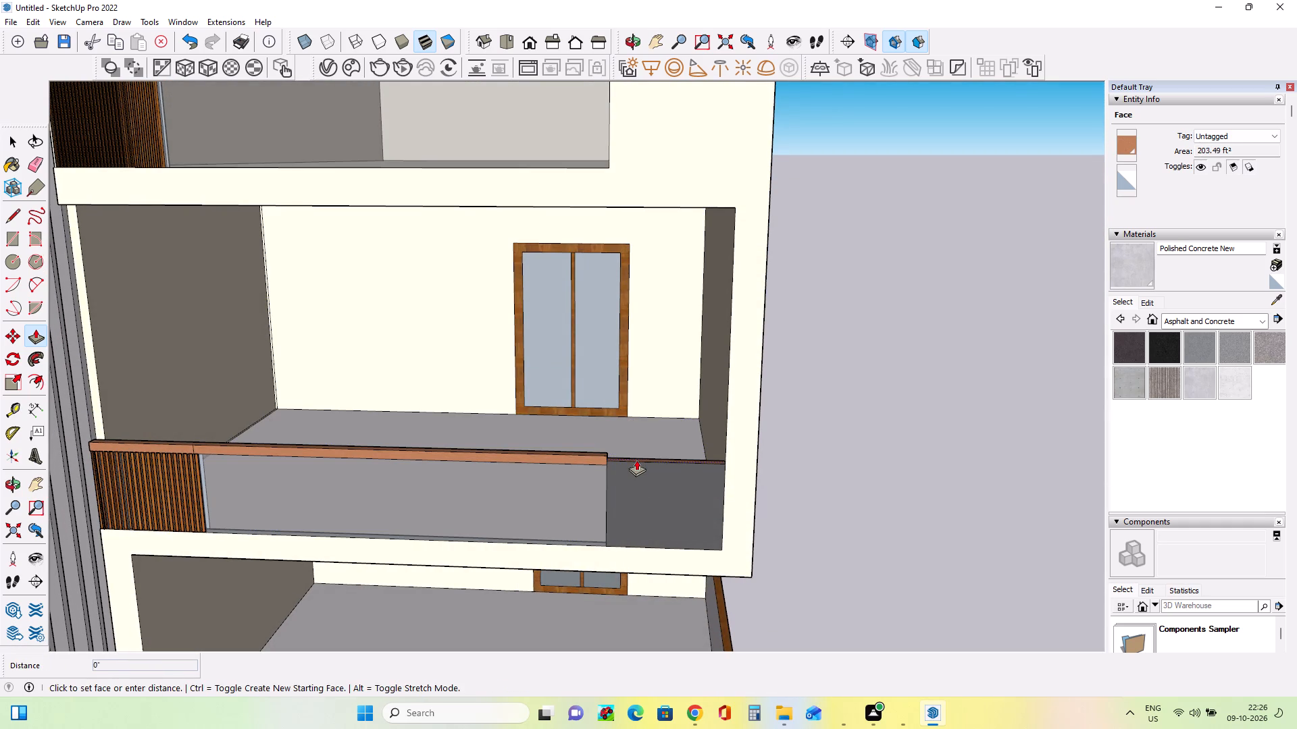
{"action": "left_click", "coordinate": [595, 451]}
Examine the complete front elevation and its balcony handrails against the reference image.
{"action": "scroll", "coordinate": [661, 467], "scroll_direction": "down", "scroll_amount": 8}
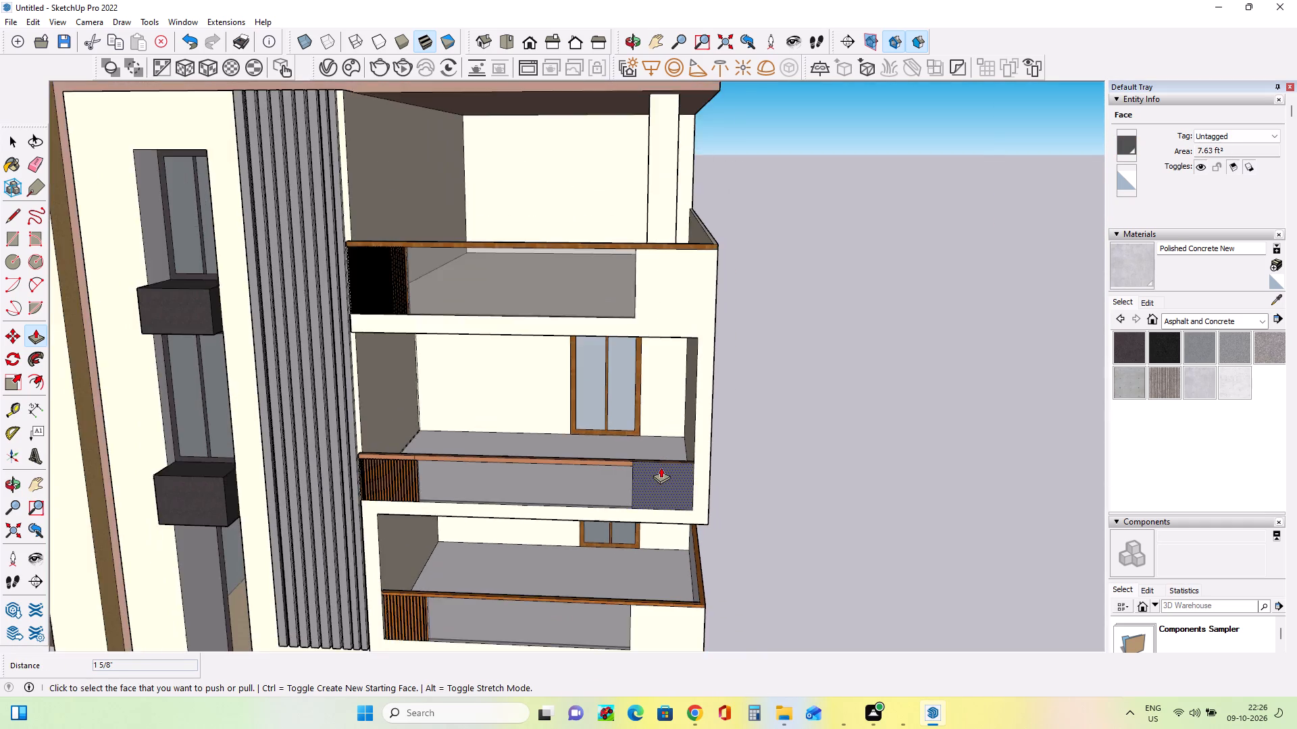
{"action": "scroll", "coordinate": [661, 467], "scroll_direction": "down", "scroll_amount": 4}
{"action": "middle_click_drag", "start_coordinate": [625, 549], "coordinate": [625, 473]}
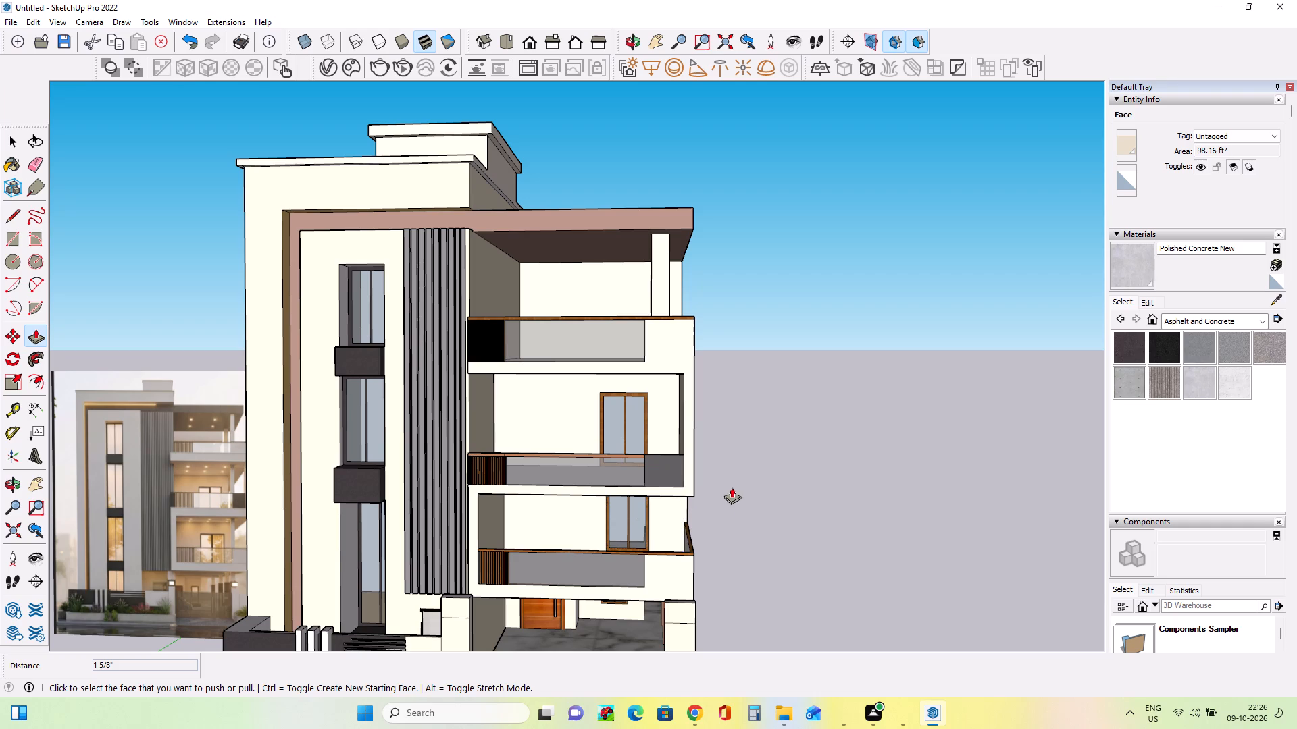
{"action": "scroll", "coordinate": [609, 543], "scroll_direction": "down", "scroll_amount": 4}
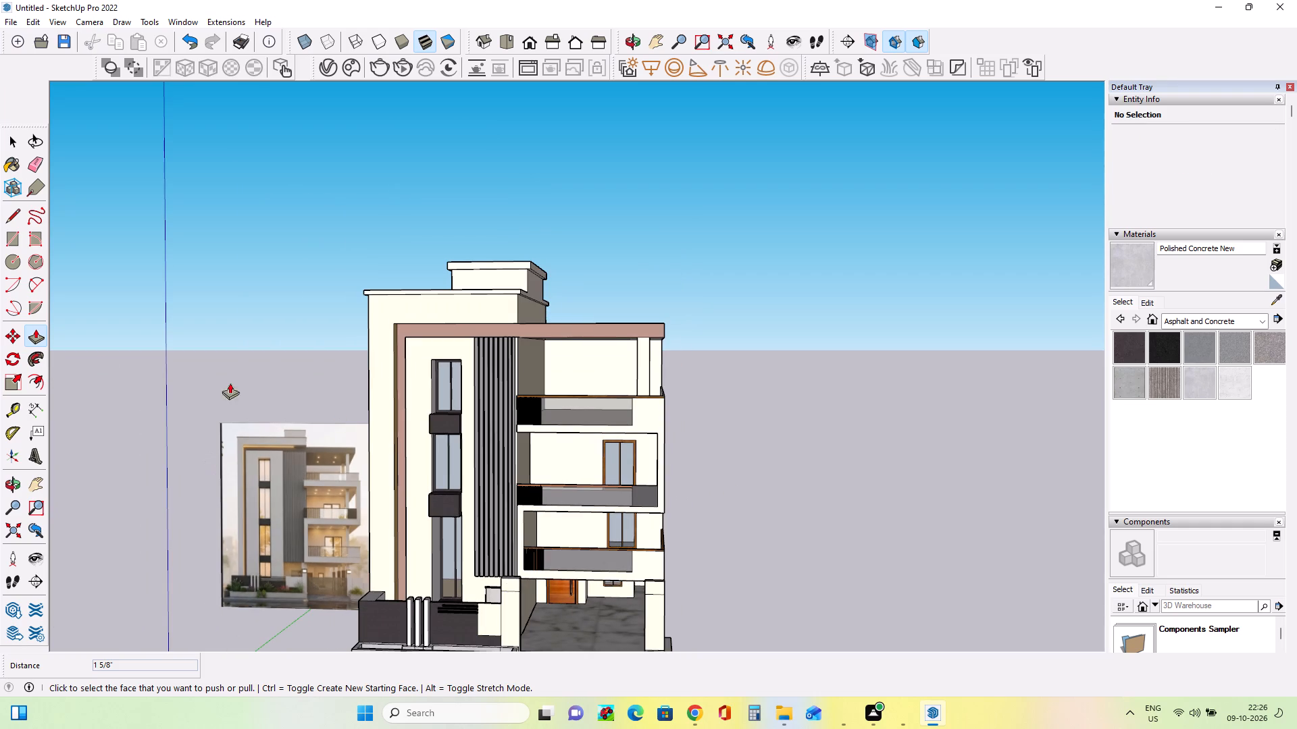
{"action": "left_click", "coordinate": [33, 485]}
{"action": "left_click_drag", "start_coordinate": [318, 473], "coordinate": [336, 396]}
{"action": "middle_click_drag", "start_coordinate": [669, 415], "coordinate": [678, 433]}
{"action": "left_click", "coordinate": [578, 441]}
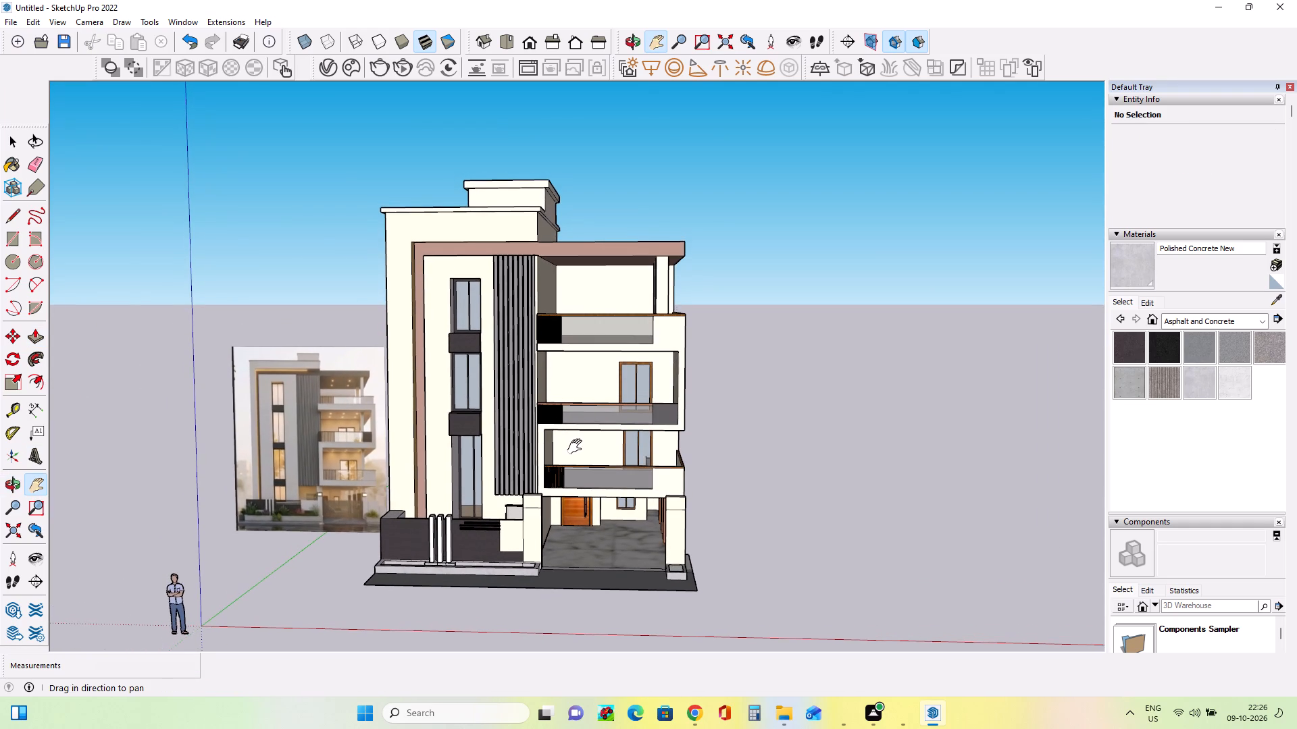
{"action": "scroll", "coordinate": [582, 447], "scroll_direction": "up", "scroll_amount": 1}
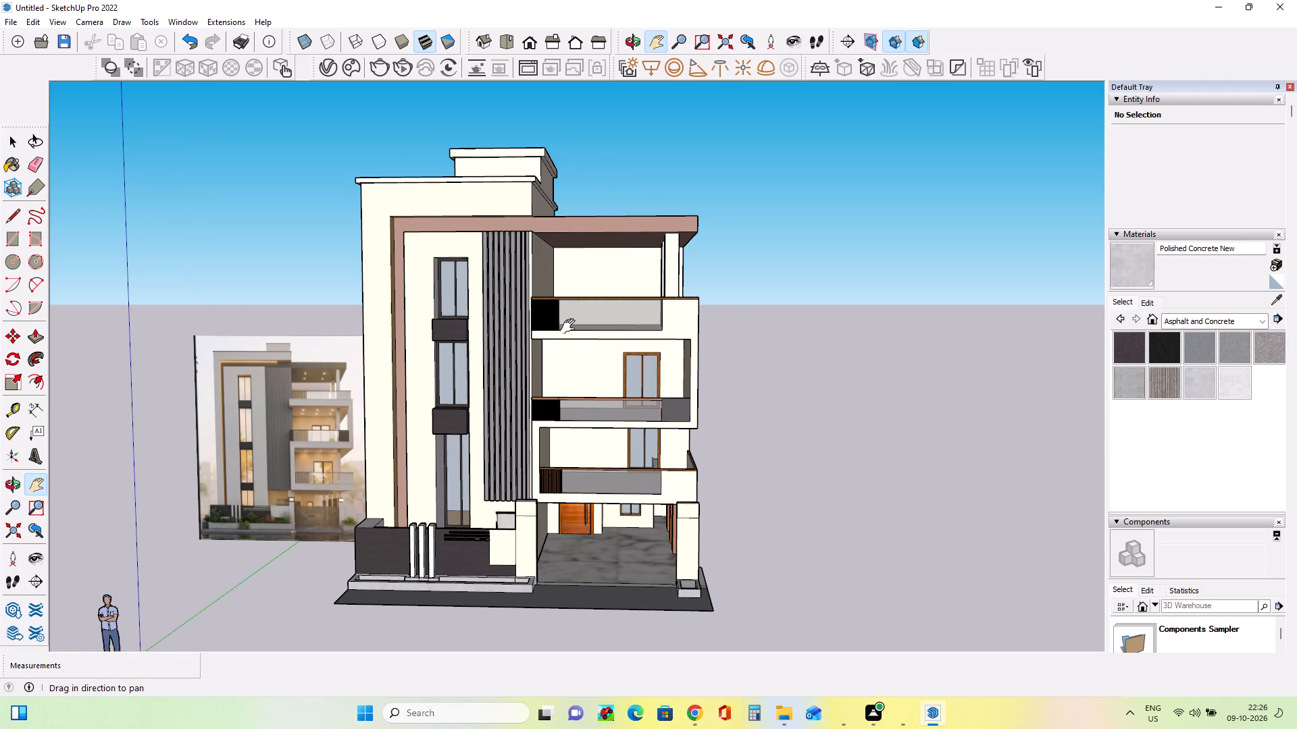
{"action": "middle_click_drag", "start_coordinate": [570, 327], "coordinate": [579, 294]}
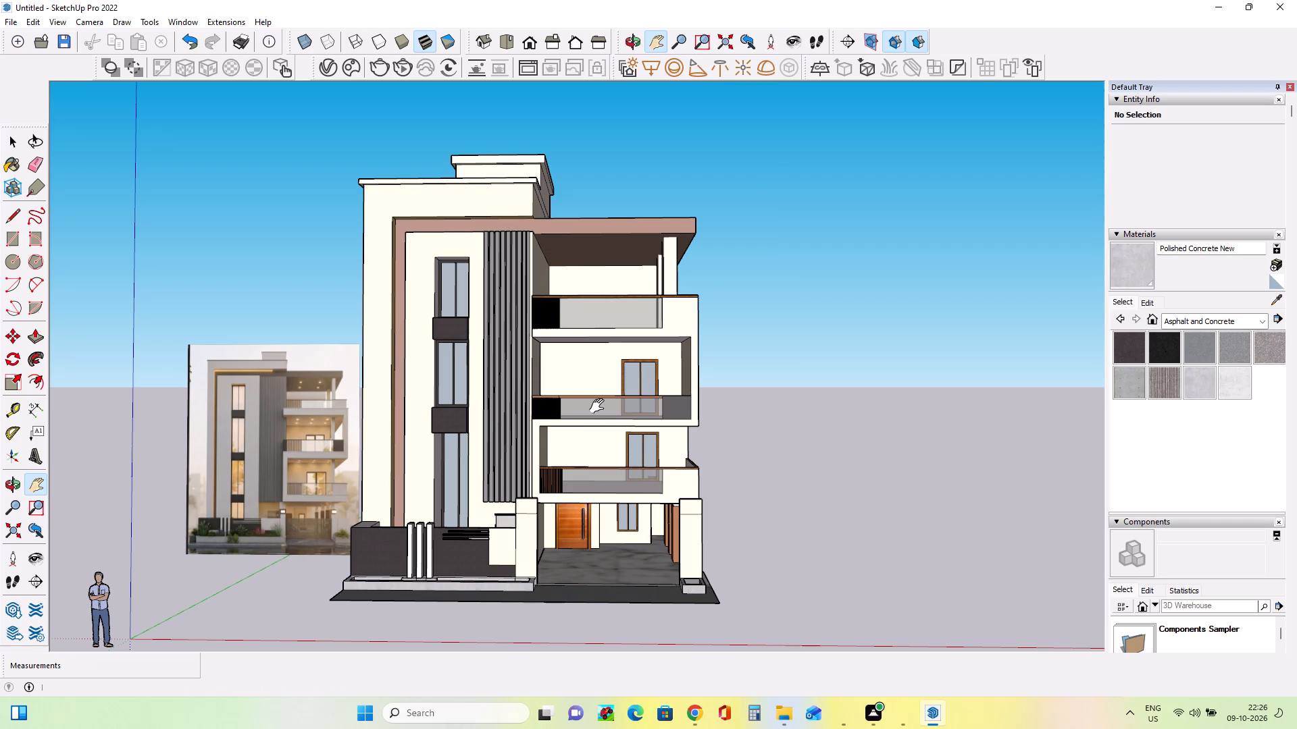
Import the planta model from Downloads and place it on the front edge of the long boundary planter, below the slotted dark wall.
{"action": "left_click", "coordinate": [5, 18]}
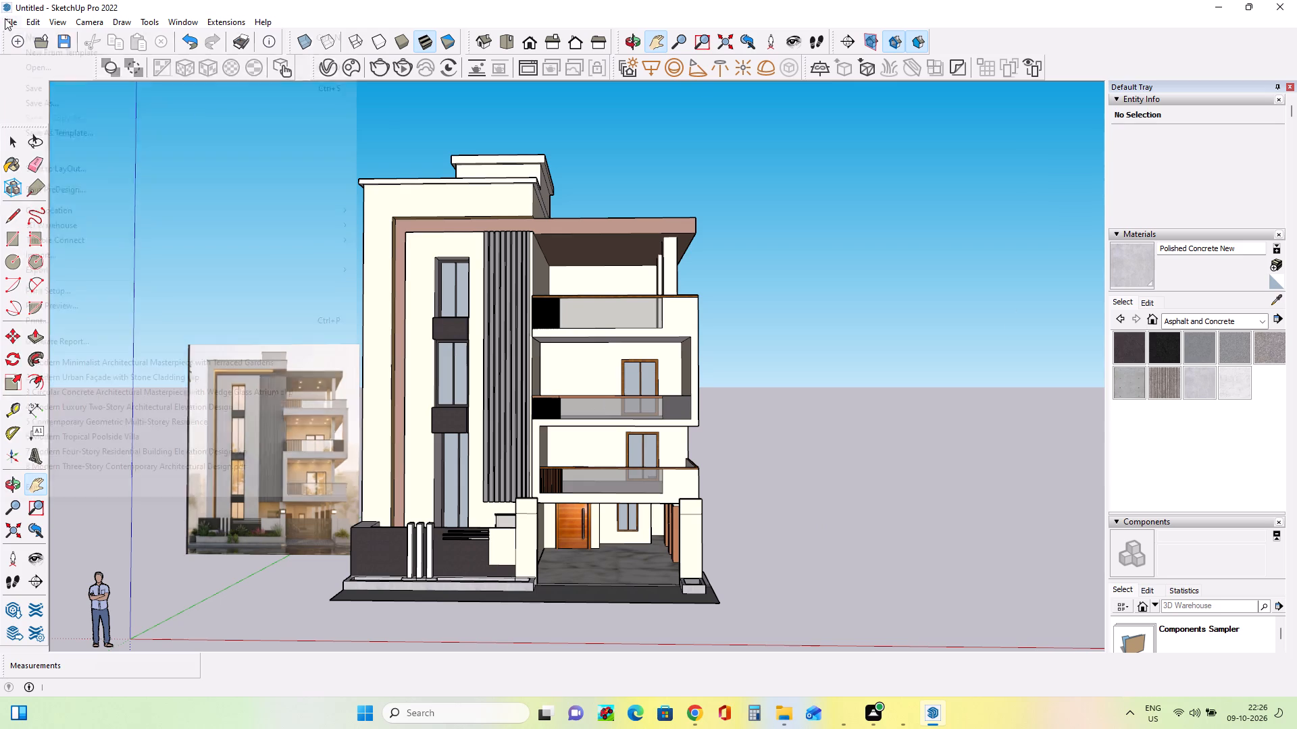
{"action": "left_click", "coordinate": [44, 257]}
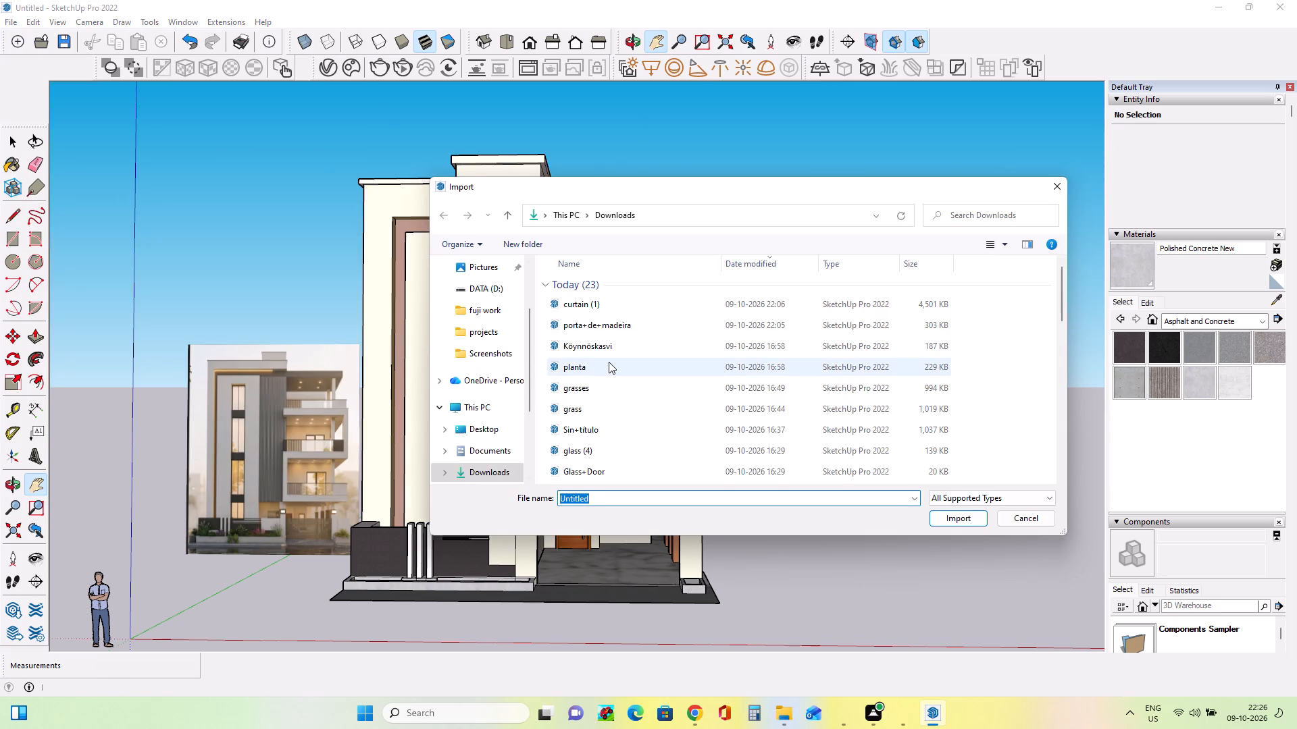
{"action": "left_click", "coordinate": [609, 362]}
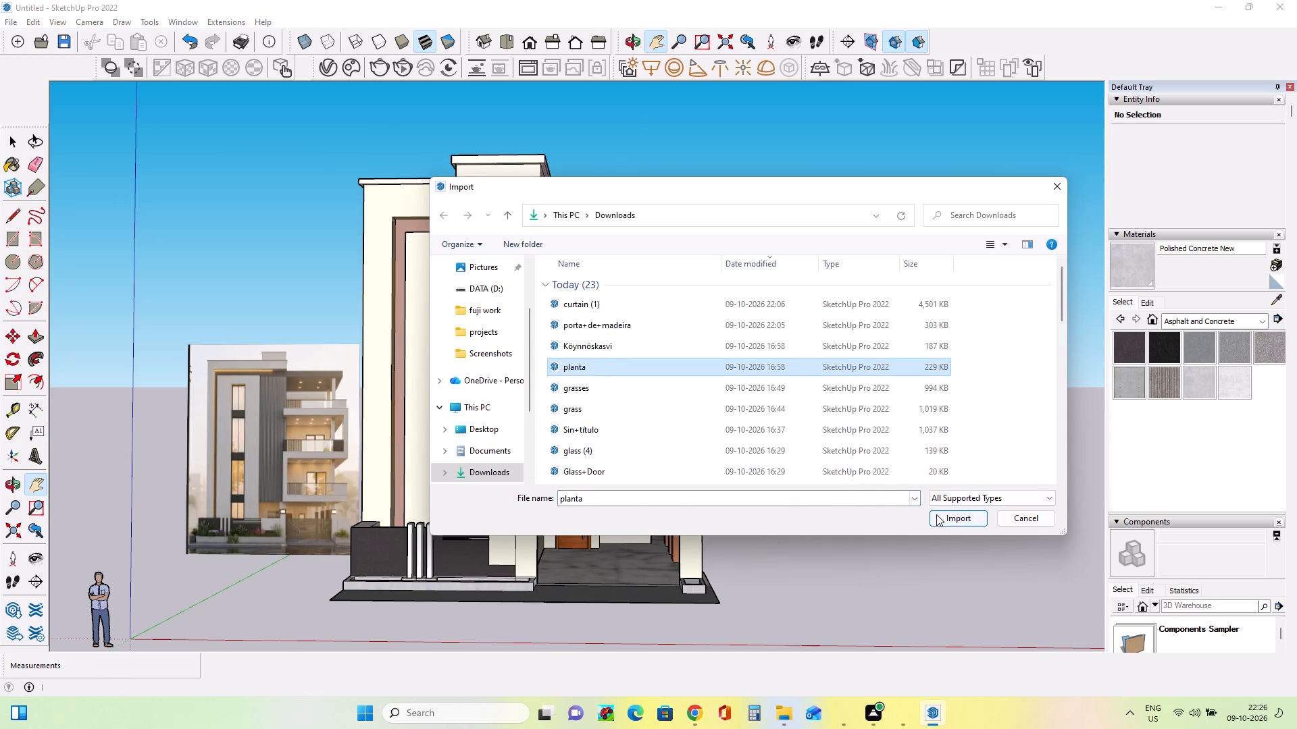
{"action": "left_click", "coordinate": [937, 514]}
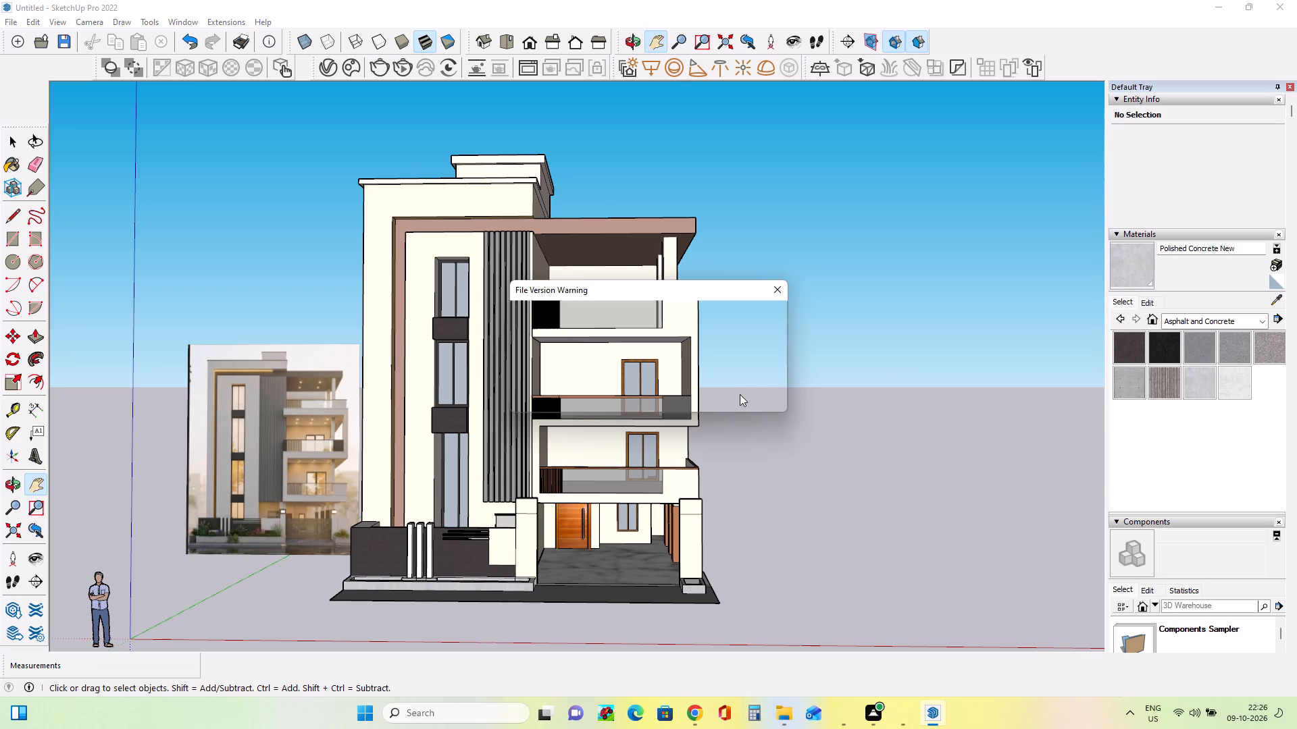
{"action": "left_click", "coordinate": [741, 394]}
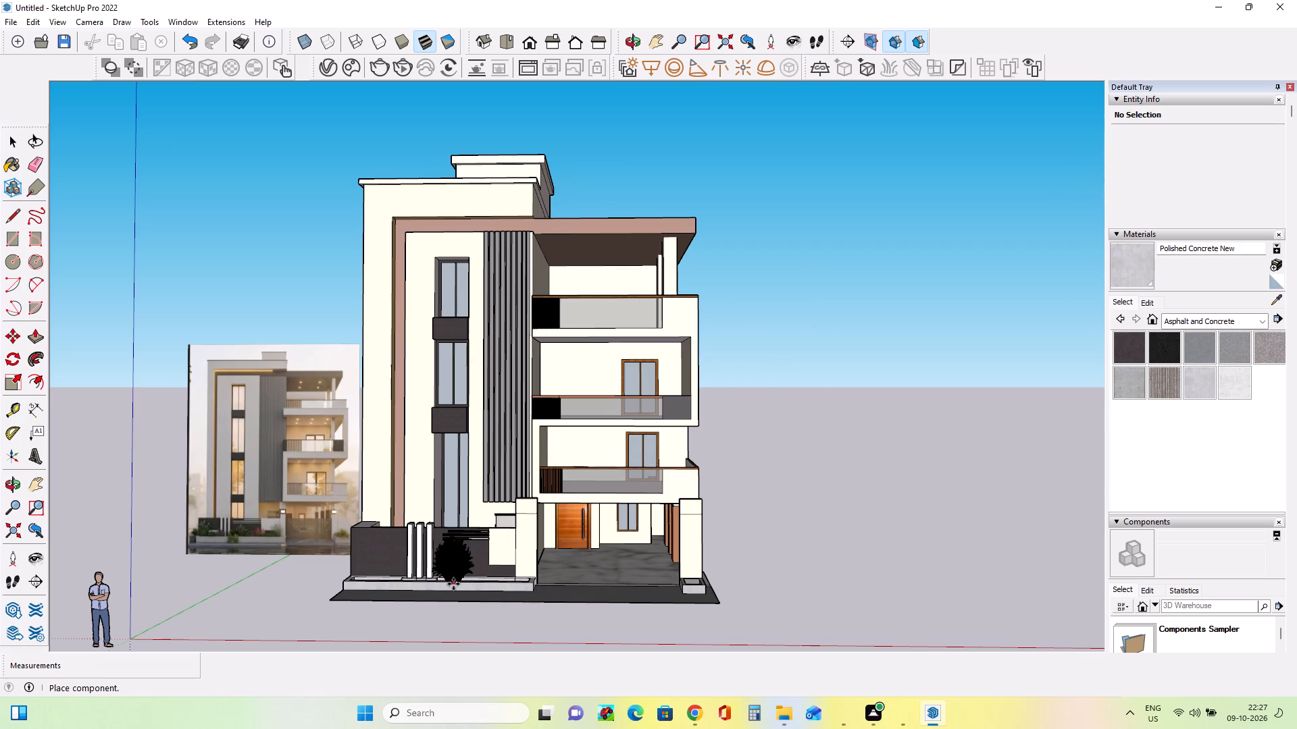
{"action": "scroll", "coordinate": [453, 585], "scroll_direction": "up", "scroll_amount": 12}
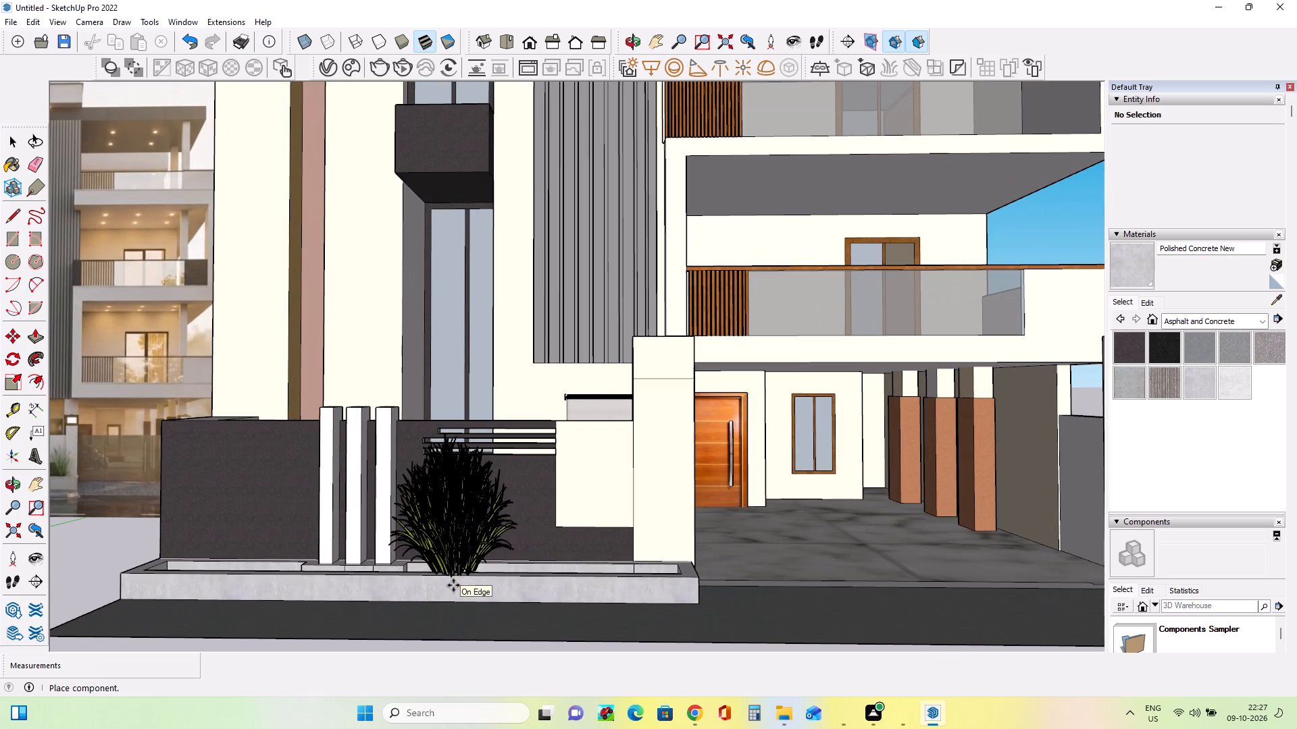
{"action": "middle_click", "coordinate": [453, 585]}
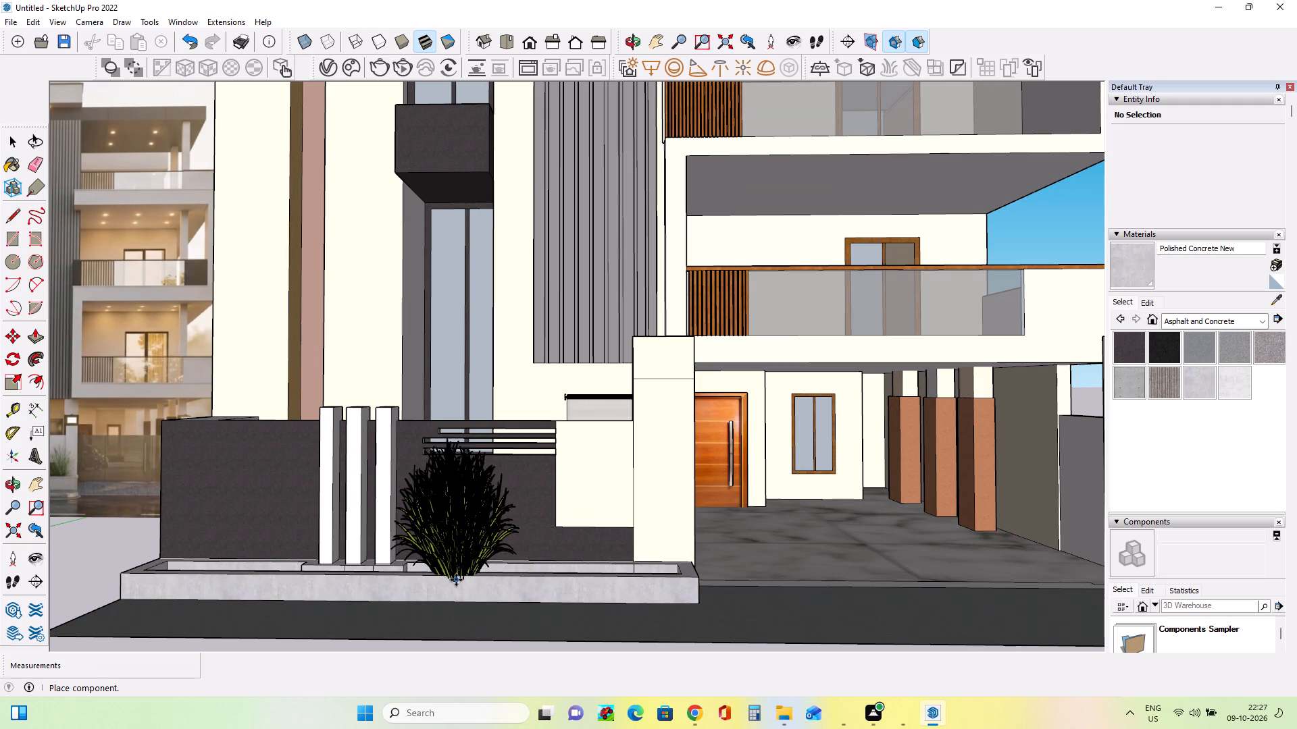
{"action": "left_click", "coordinate": [456, 582]}
Move the imported plant about 1' 6" from the planter's front edge toward the boundary wall.
{"action": "middle_click_drag", "start_coordinate": [480, 597], "coordinate": [221, 617]}
{"action": "left_click", "coordinate": [400, 548]}
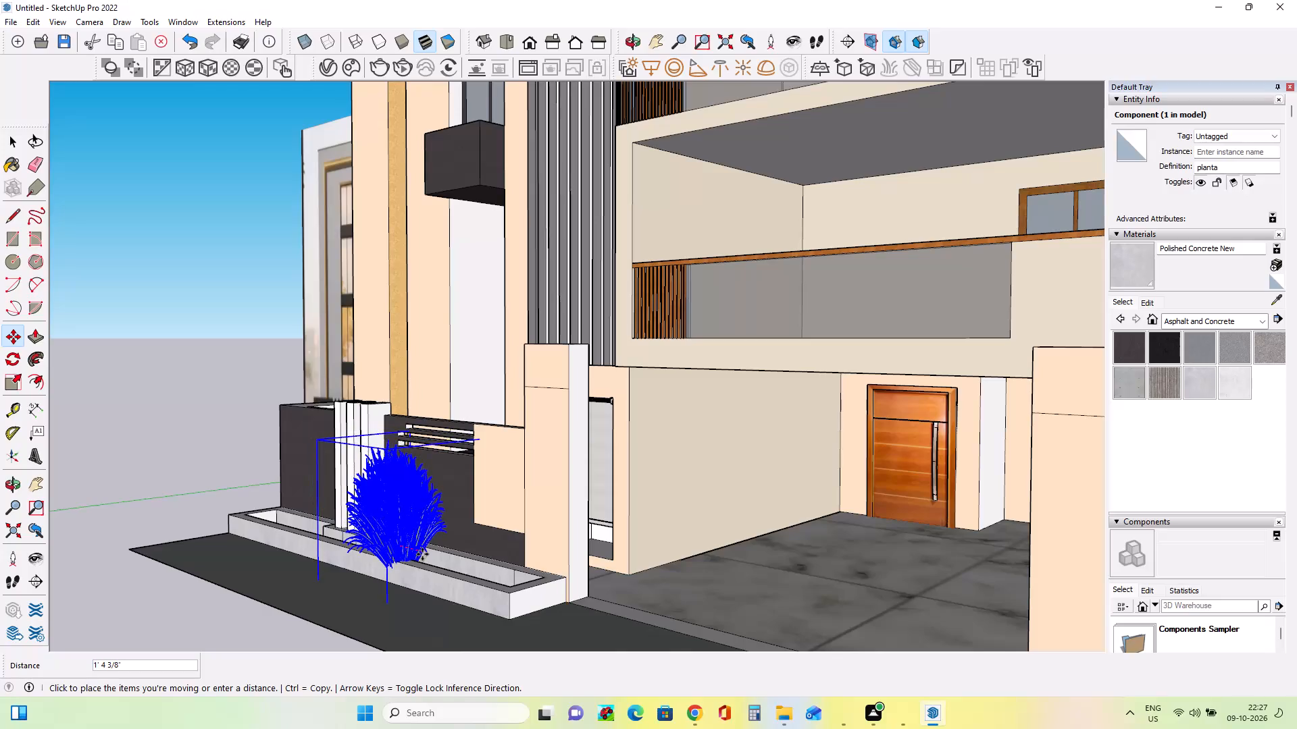
{"action": "left_click", "coordinate": [427, 547]}
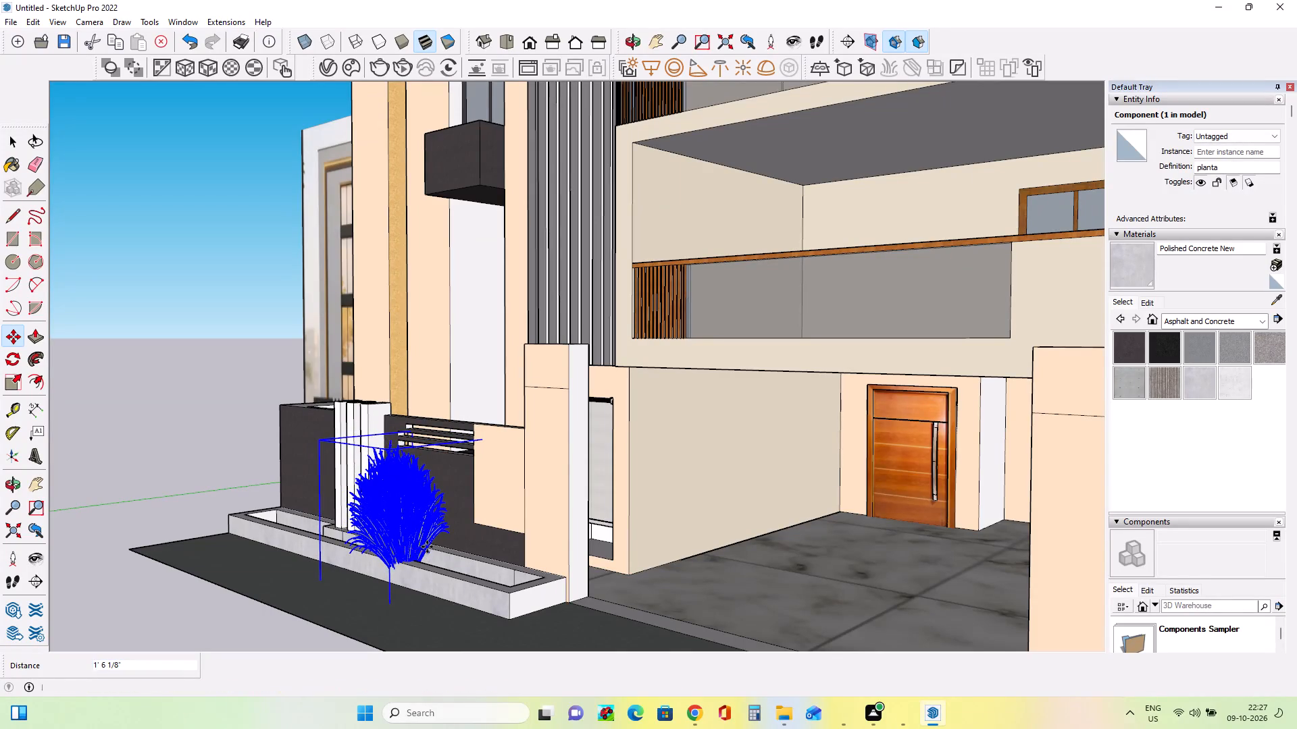
Scale the plant down uniformly in two passes to suit the planter, using a factor of about 0.86 for the second.
{"action": "middle_click_drag", "start_coordinate": [418, 563], "coordinate": [686, 468]}
{"action": "middle_click_drag", "start_coordinate": [530, 531], "coordinate": [546, 648]}
{"action": "scroll", "coordinate": [472, 528], "scroll_direction": "down", "scroll_amount": 5}
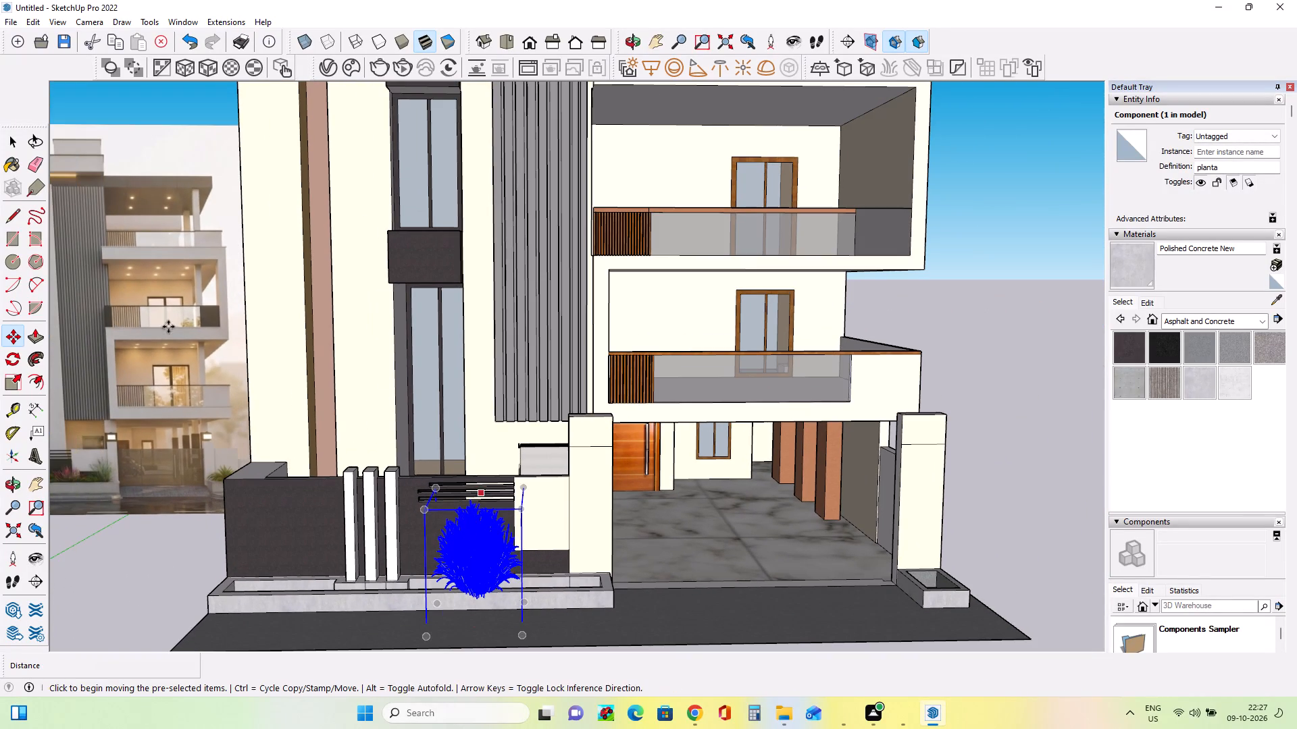
{"action": "left_click", "coordinate": [9, 378]}
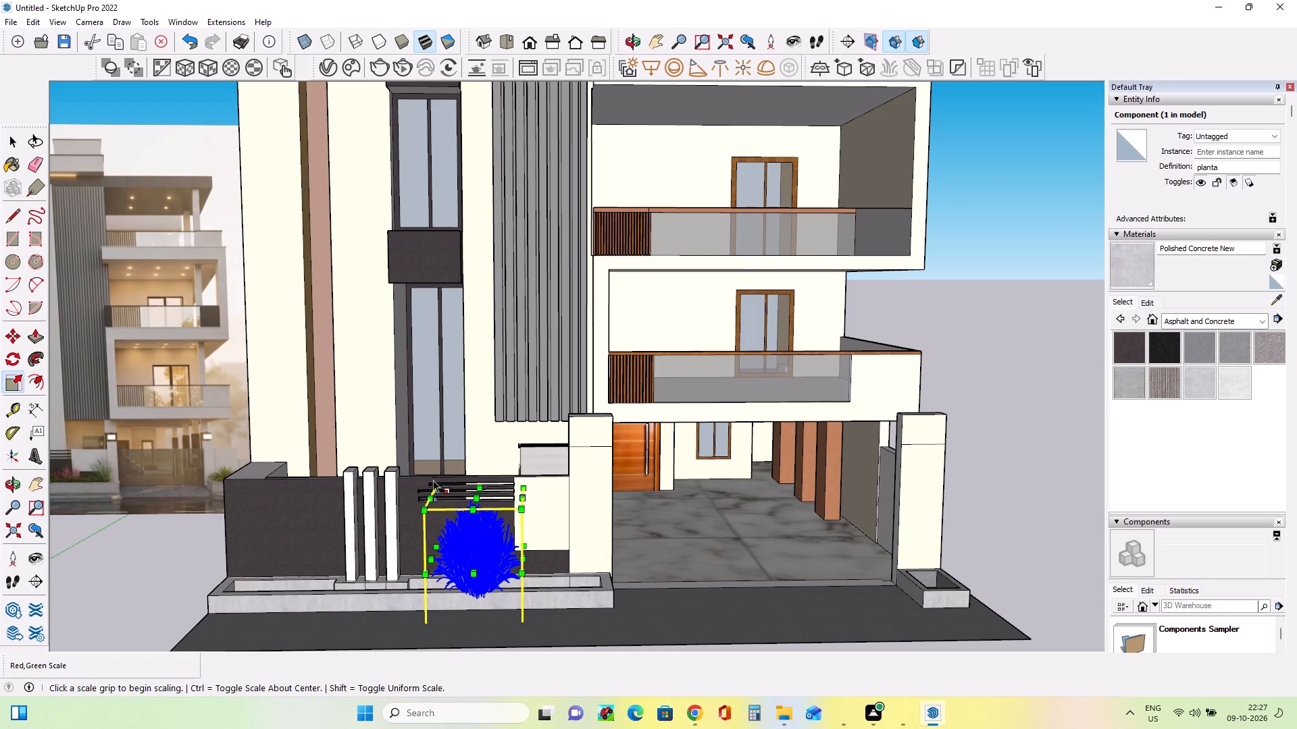
{"action": "left_click_drag", "start_coordinate": [437, 485], "coordinate": [458, 524]}
{"action": "scroll", "coordinate": [504, 597], "scroll_direction": "up", "scroll_amount": 7}
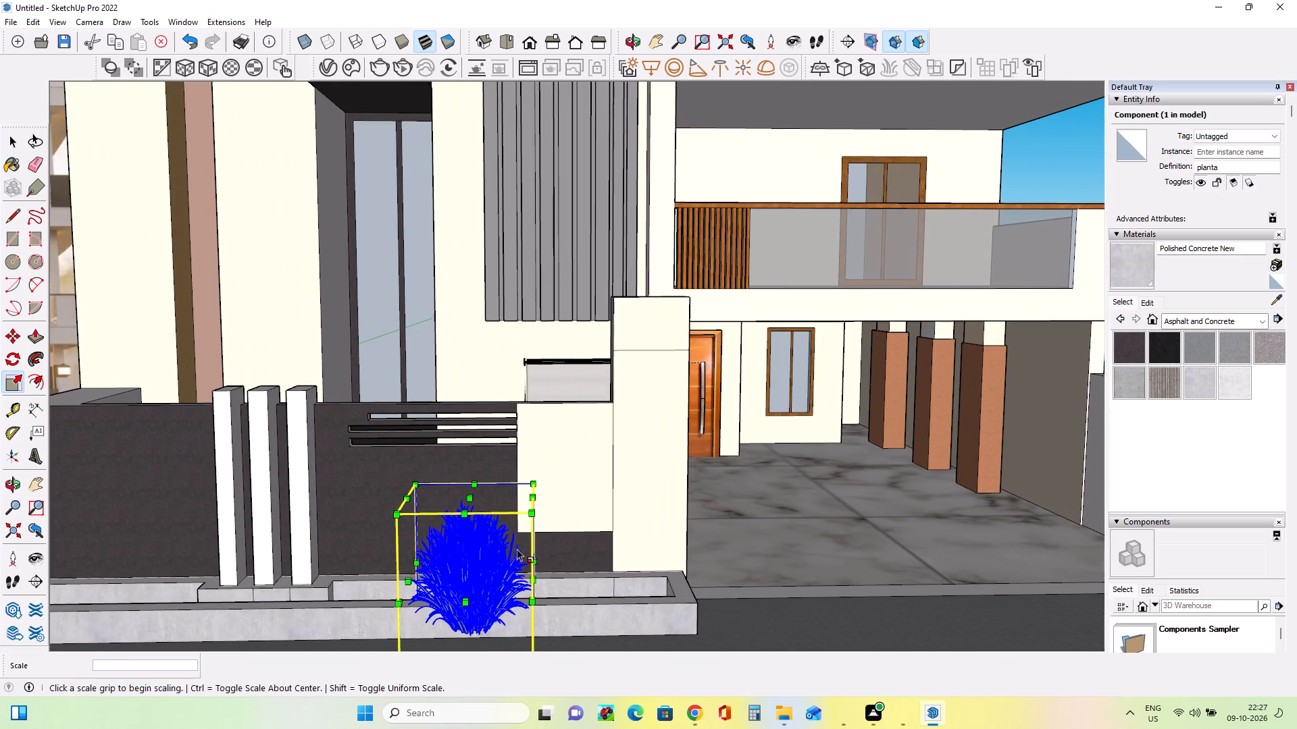
{"action": "left_click", "coordinate": [416, 485]}
{"action": "left_click", "coordinate": [436, 506]}
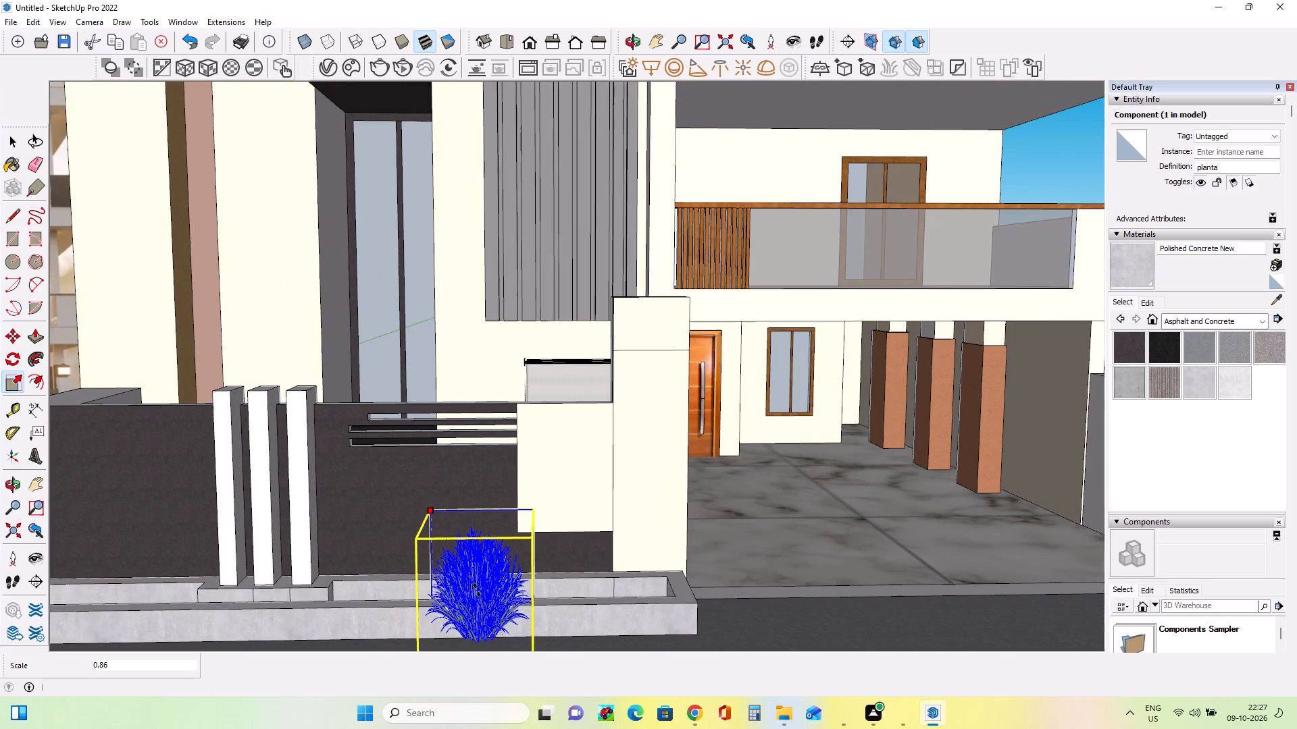
Move the scaled plant up and back so it sits inside the long planter's trough, below the slotted wall.
{"action": "middle_click_drag", "start_coordinate": [486, 585], "coordinate": [517, 449]}
{"action": "middle_click_drag", "start_coordinate": [513, 500], "coordinate": [522, 572]}
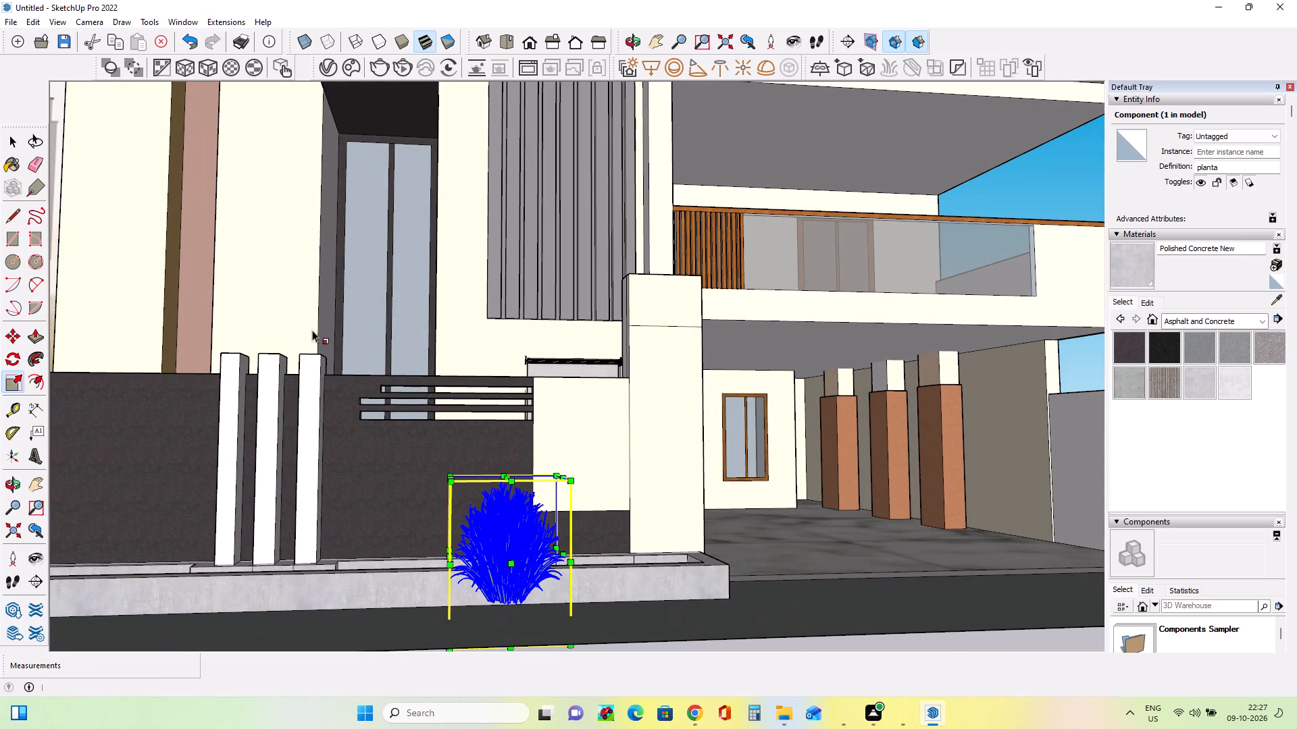
{"action": "left_click", "coordinate": [13, 337]}
{"action": "left_click", "coordinate": [497, 573]}
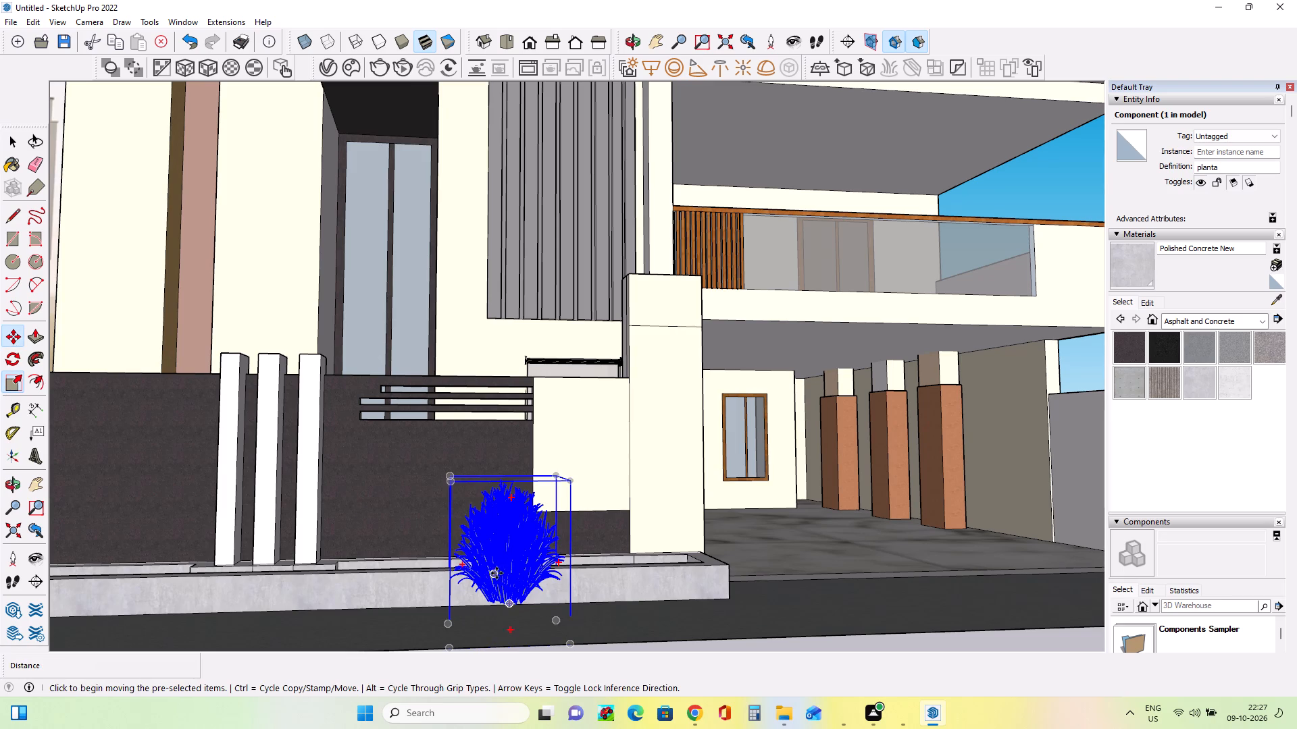
{"action": "left_click", "coordinate": [501, 528]}
{"action": "middle_click_drag", "start_coordinate": [593, 551], "coordinate": [441, 548]}
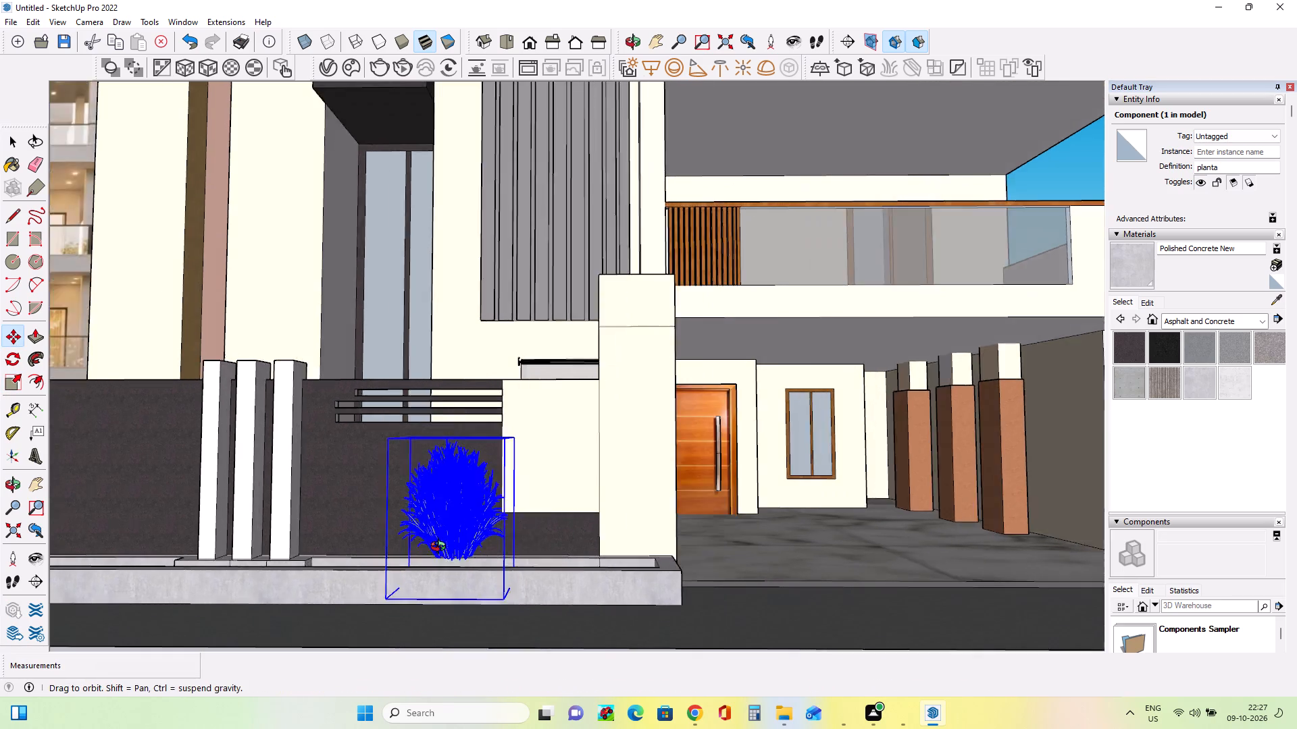
{"action": "middle_click_drag", "start_coordinate": [441, 548], "coordinate": [183, 566]}
{"action": "middle_click_drag", "start_coordinate": [341, 526], "coordinate": [309, 585]}
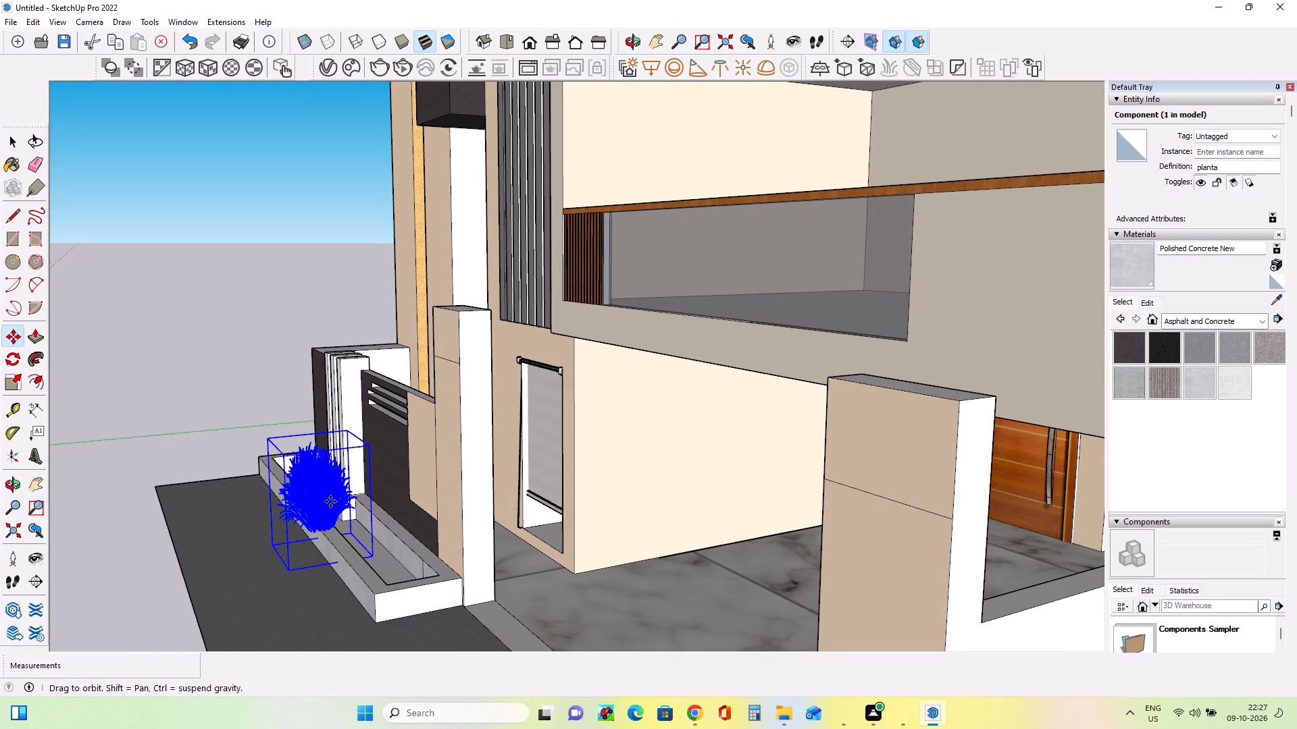
{"action": "left_click", "coordinate": [330, 502]}
{"action": "left_click", "coordinate": [382, 519]}
{"action": "middle_click_drag", "start_coordinate": [282, 553], "coordinate": [385, 529]}
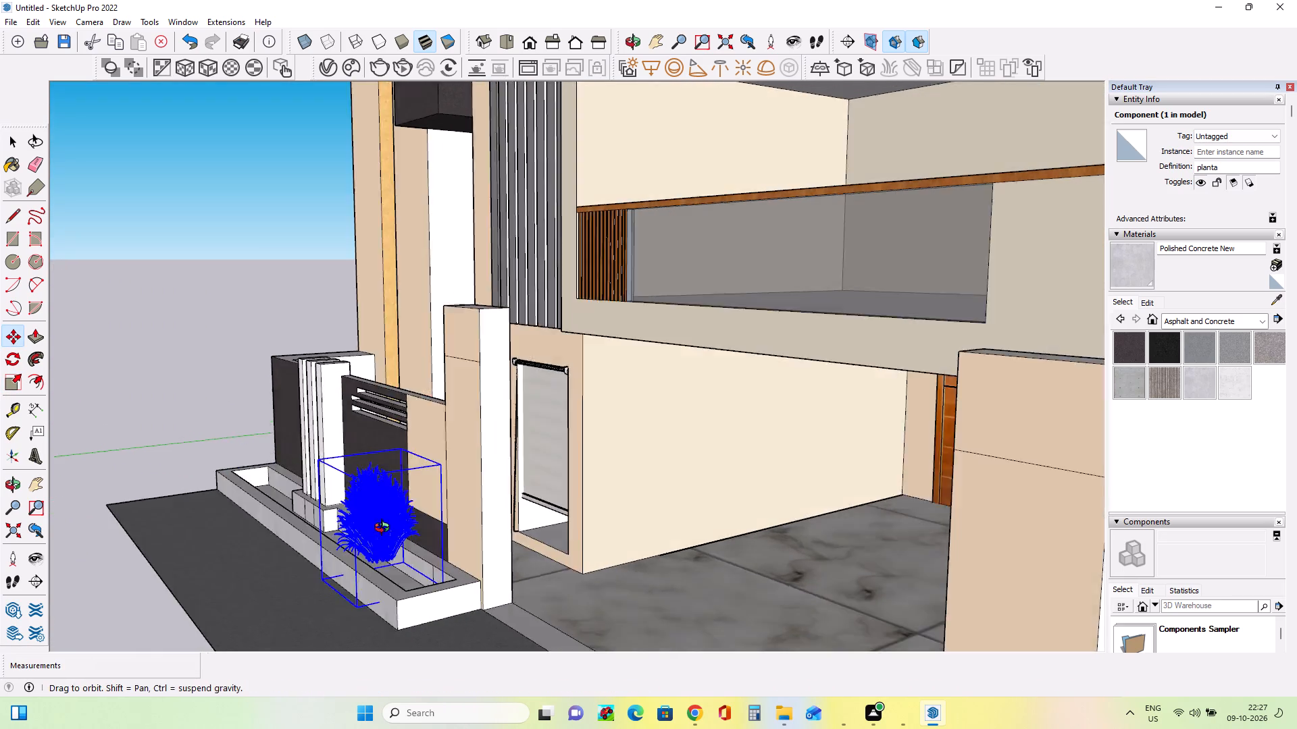
{"action": "middle_click_drag", "start_coordinate": [385, 529], "coordinate": [520, 480]}
{"action": "left_click", "coordinate": [473, 528]}
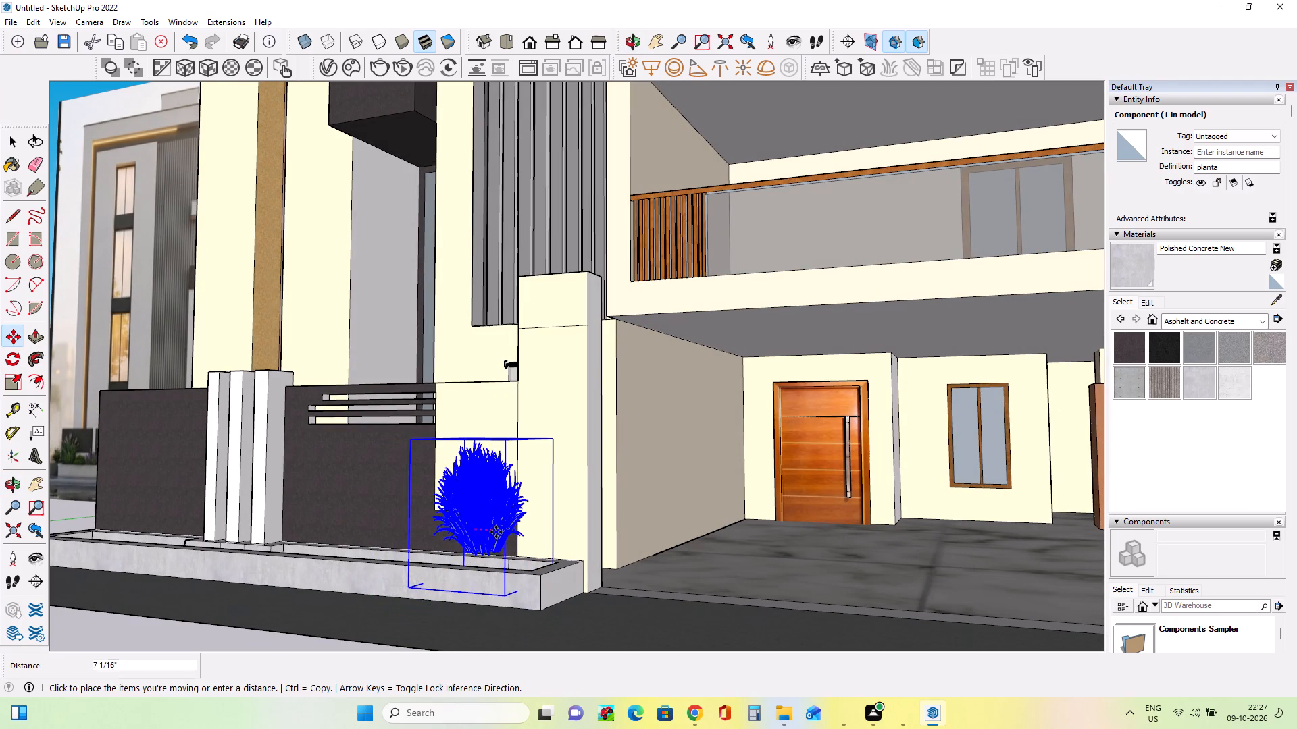
{"action": "middle_click_drag", "start_coordinate": [414, 492], "coordinate": [416, 493]}
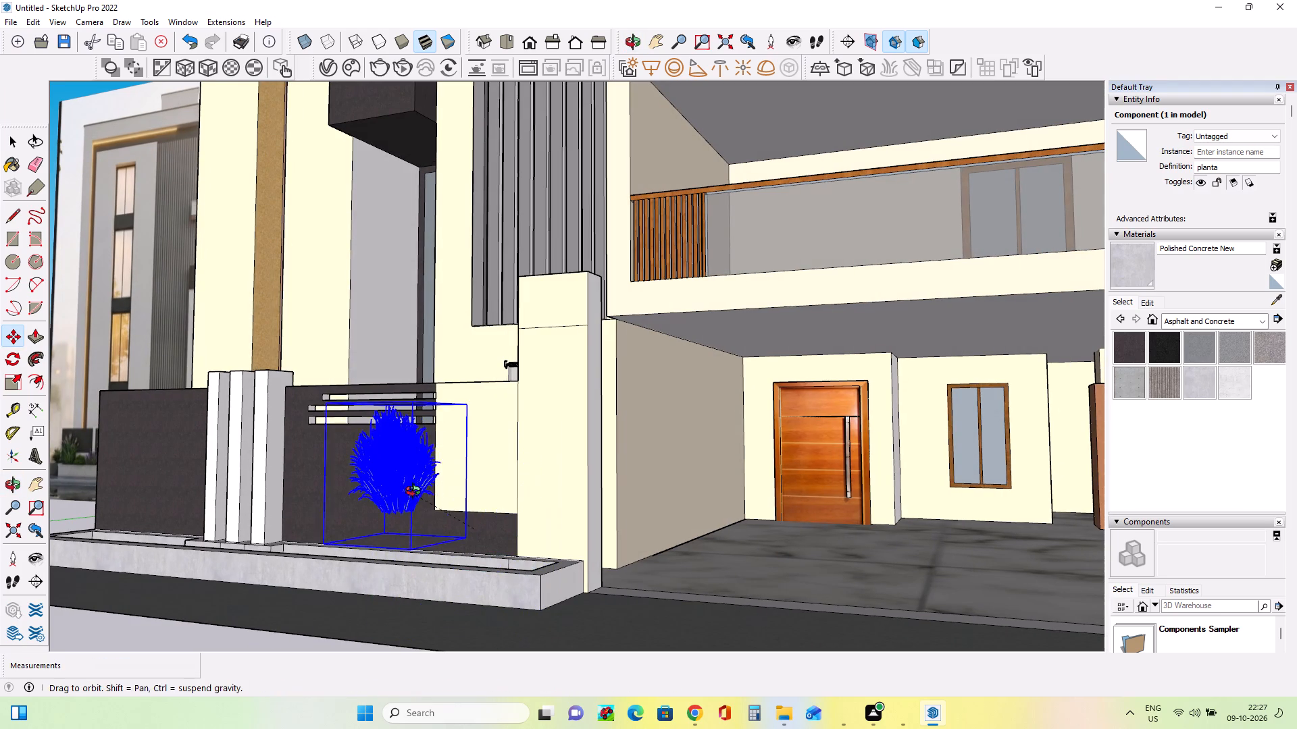
{"action": "middle_click_drag", "start_coordinate": [416, 493], "coordinate": [639, 484]}
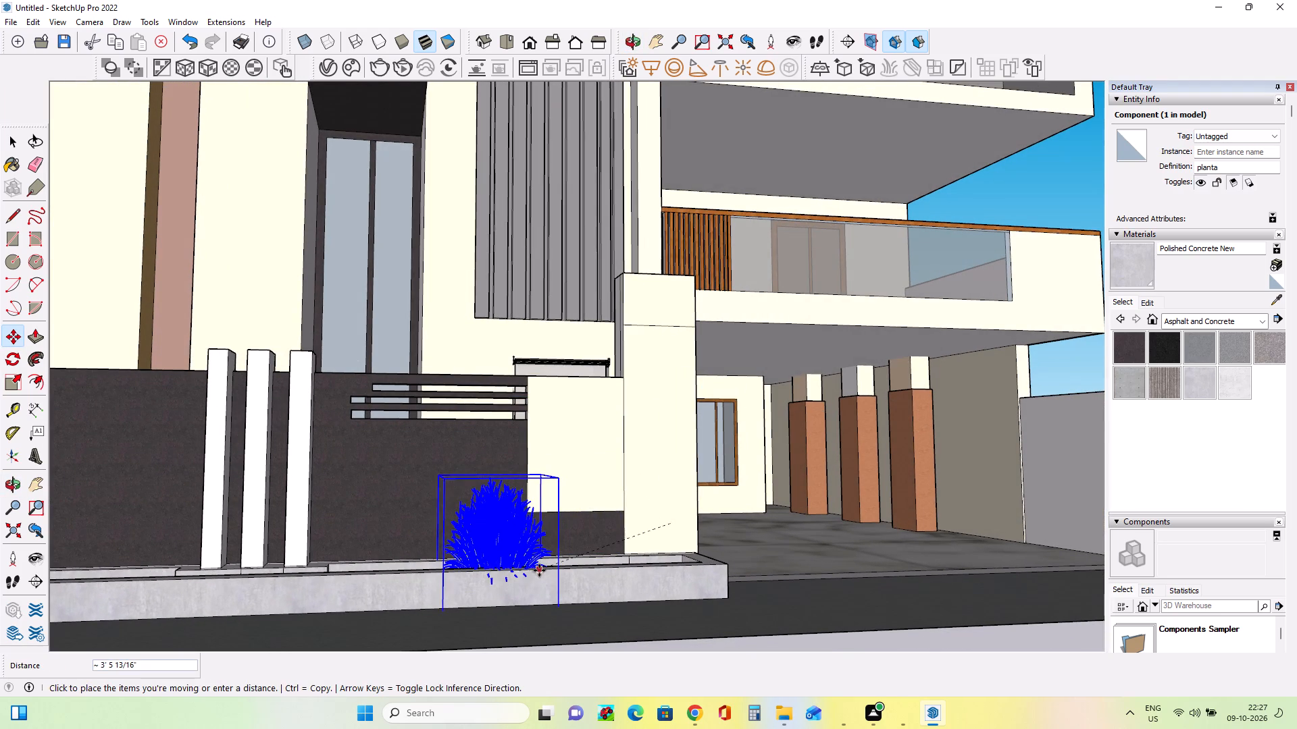
{"action": "left_click", "coordinate": [539, 570]}
{"action": "middle_click_drag", "start_coordinate": [608, 527], "coordinate": [249, 599]}
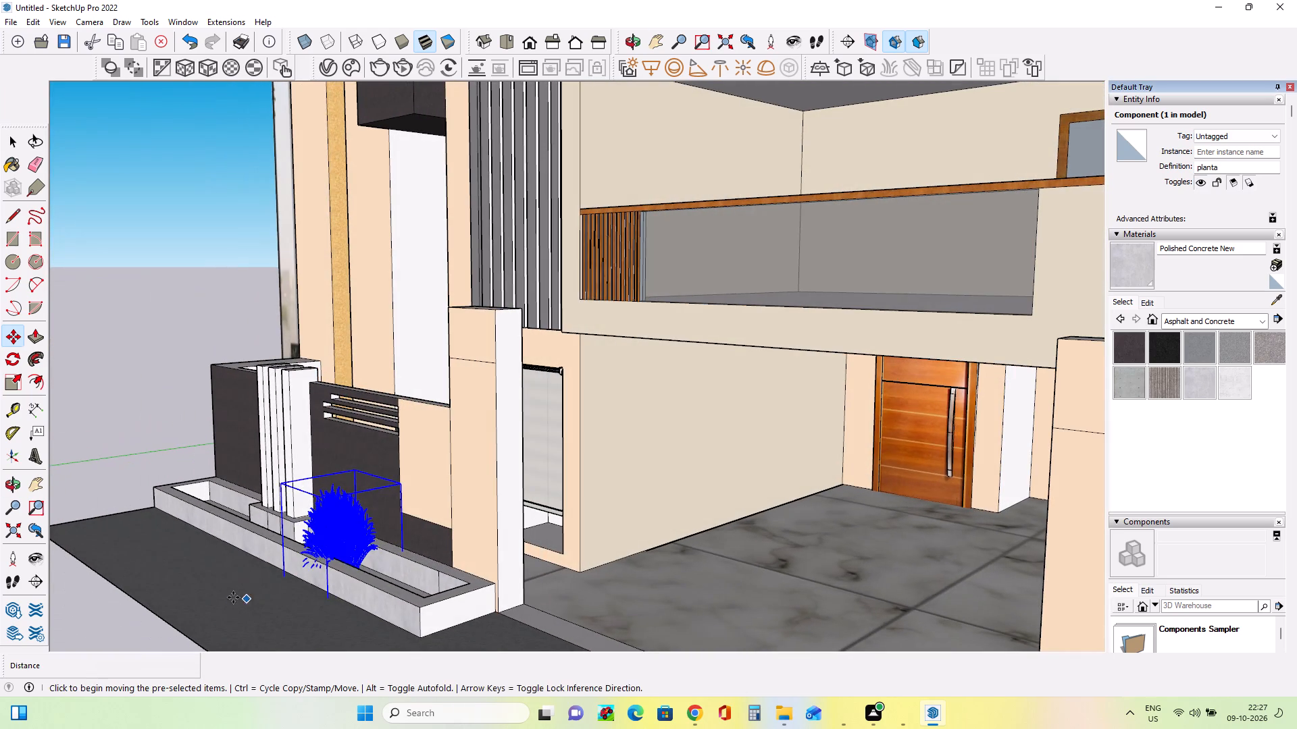
Copy the plant along the long planter, one about 3' 7" toward the gate pillar and two toward the far end, about 8' 10" and 4' on.
{"action": "scroll", "coordinate": [322, 553], "scroll_direction": "up", "scroll_amount": 3}
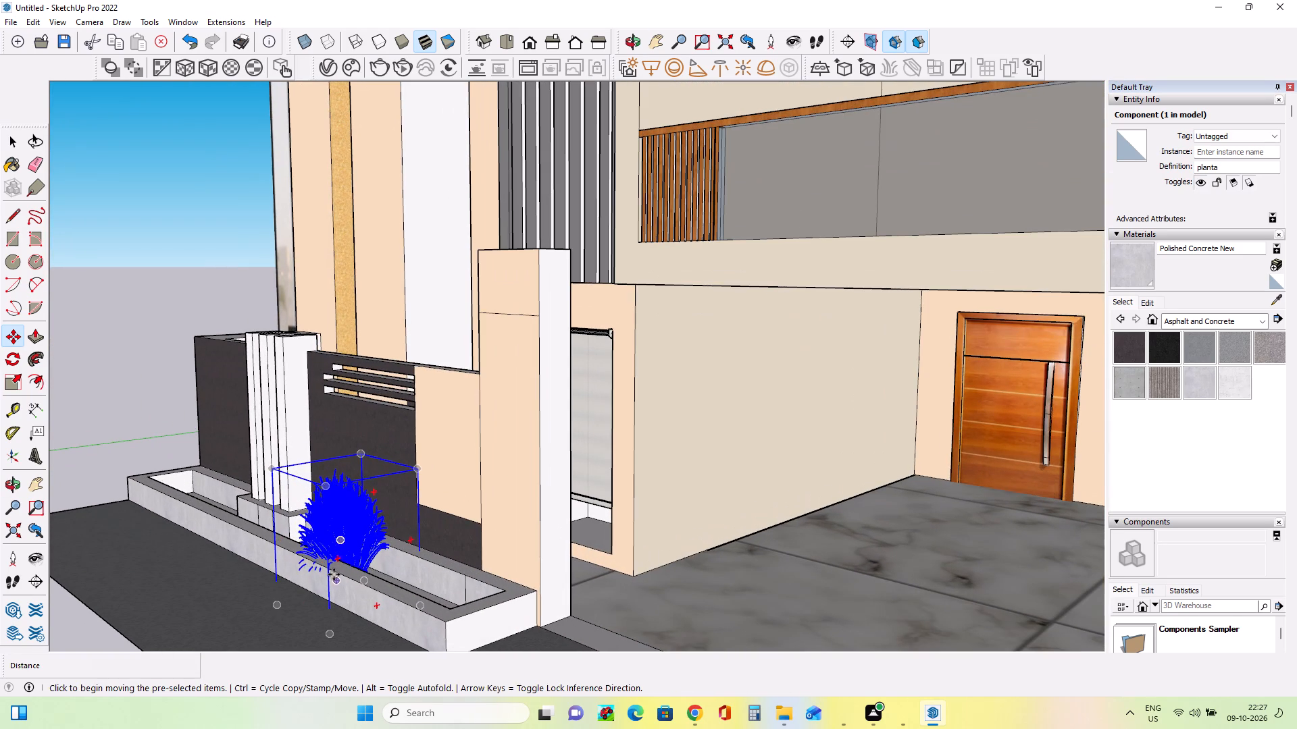
{"action": "left_click", "coordinate": [326, 576]}
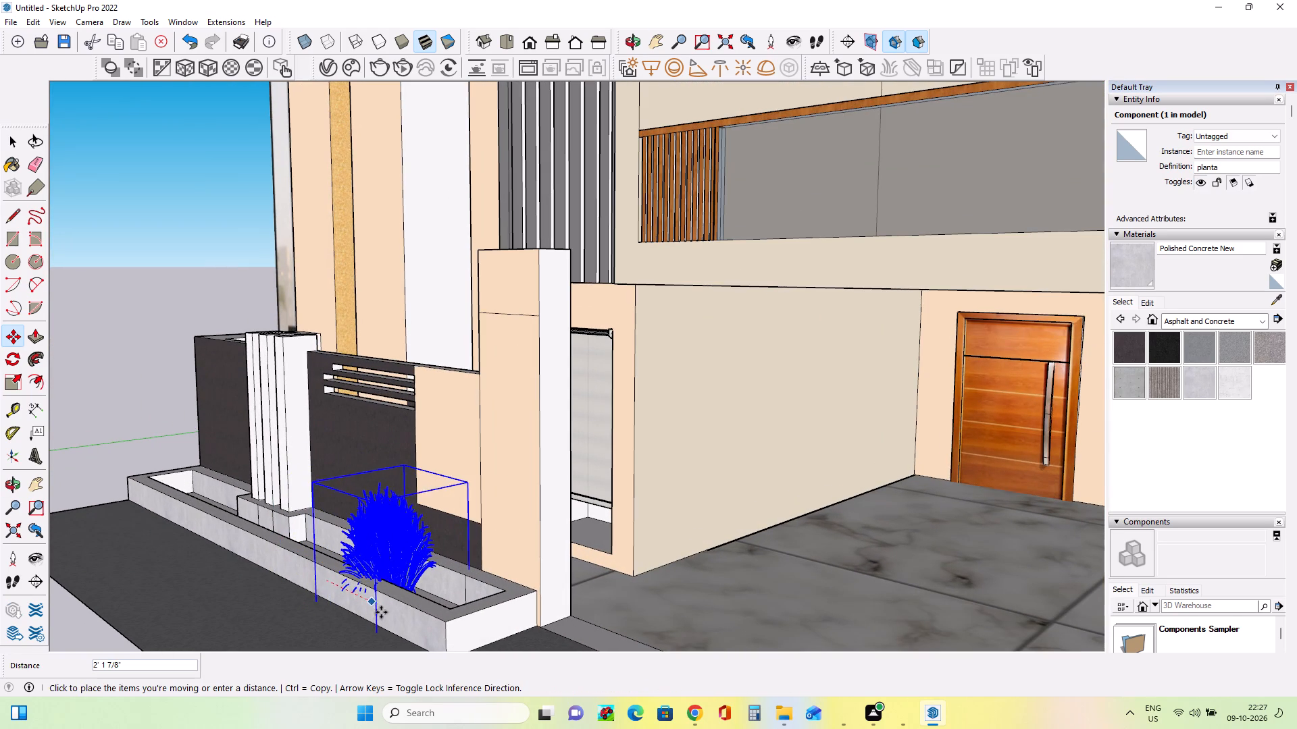
{"action": "left_click", "coordinate": [407, 619]}
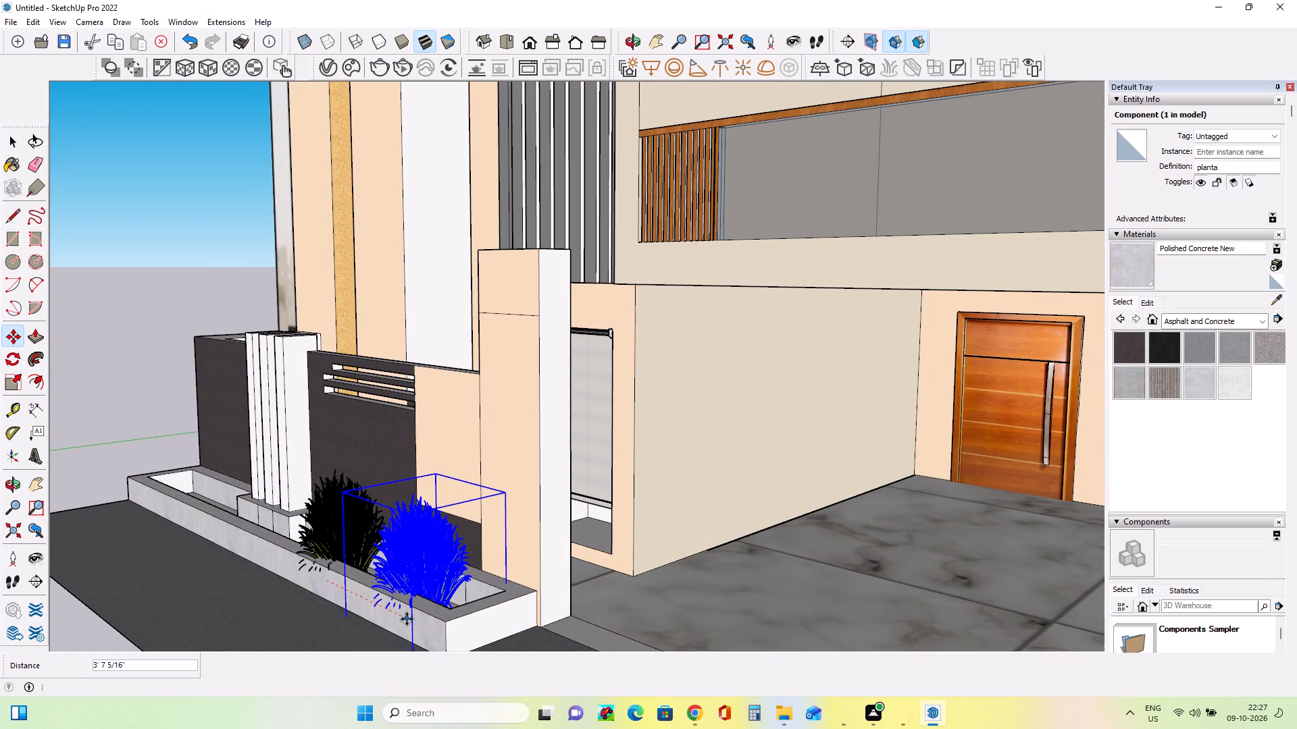
{"action": "left_click", "coordinate": [342, 578]}
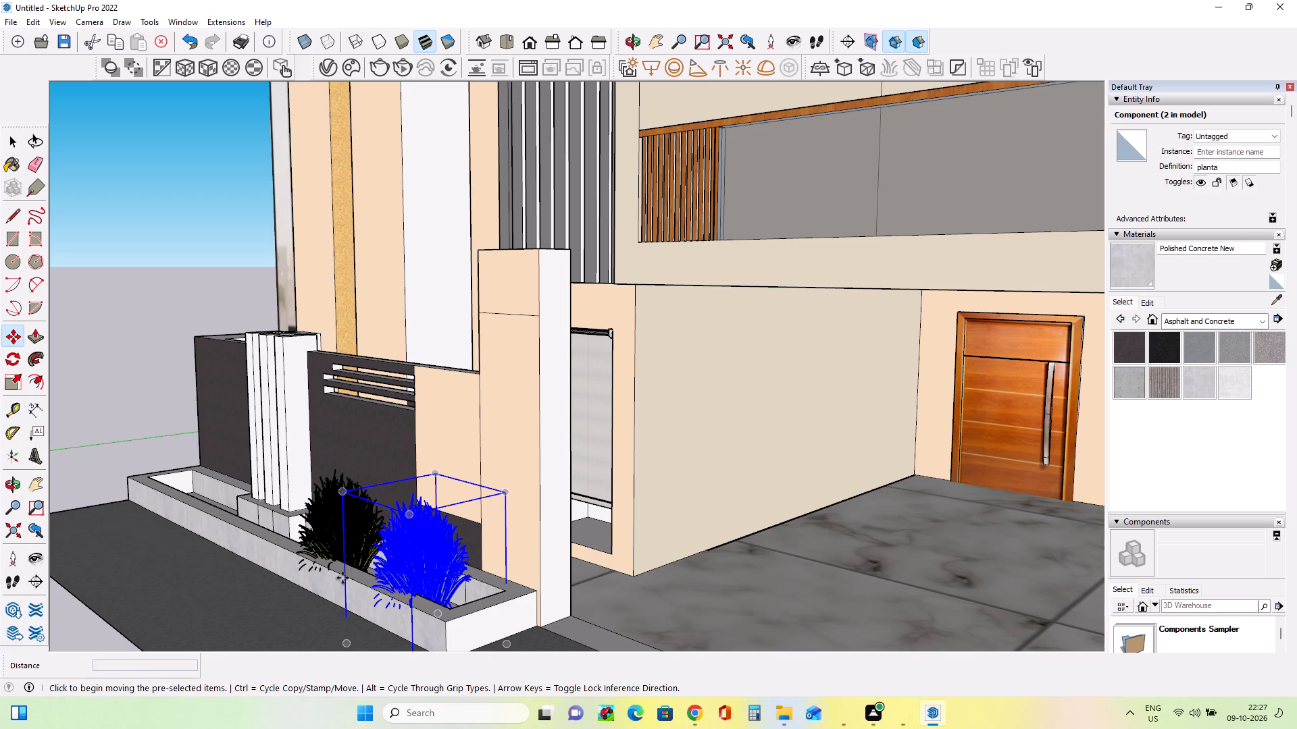
{"action": "left_click", "coordinate": [198, 522]}
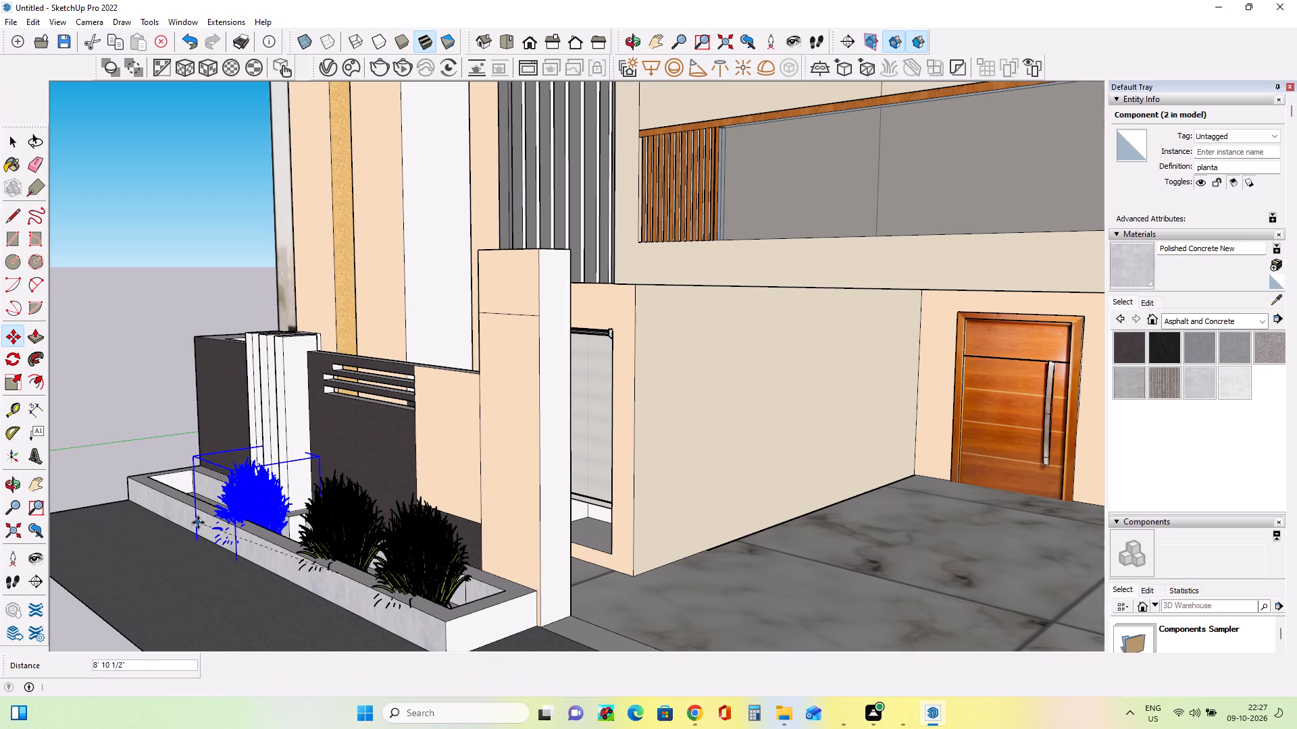
{"action": "left_click", "coordinate": [198, 524]}
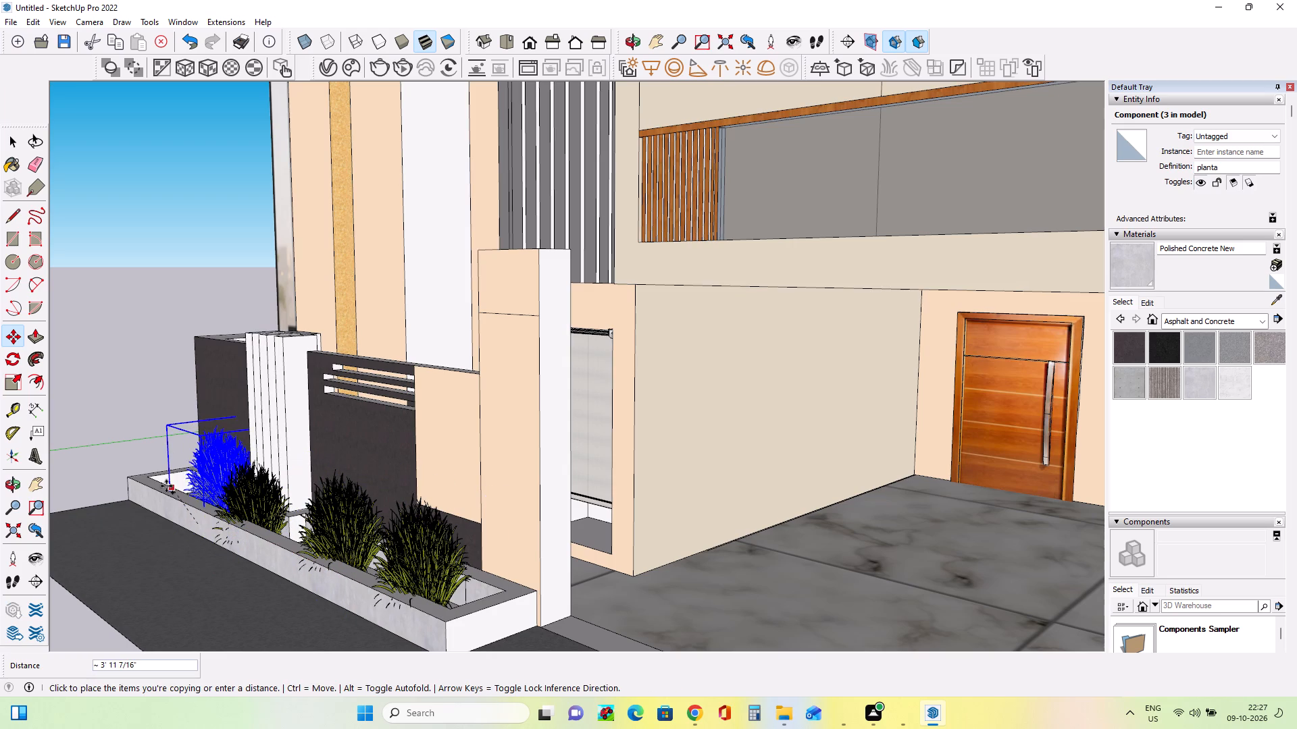
{"action": "left_click", "coordinate": [145, 485]}
Copy the far-end plant about 31' 11" across the driveway into the small planter in front of the opposite gate pillar.
{"action": "scroll", "coordinate": [231, 512], "scroll_direction": "down", "scroll_amount": 7}
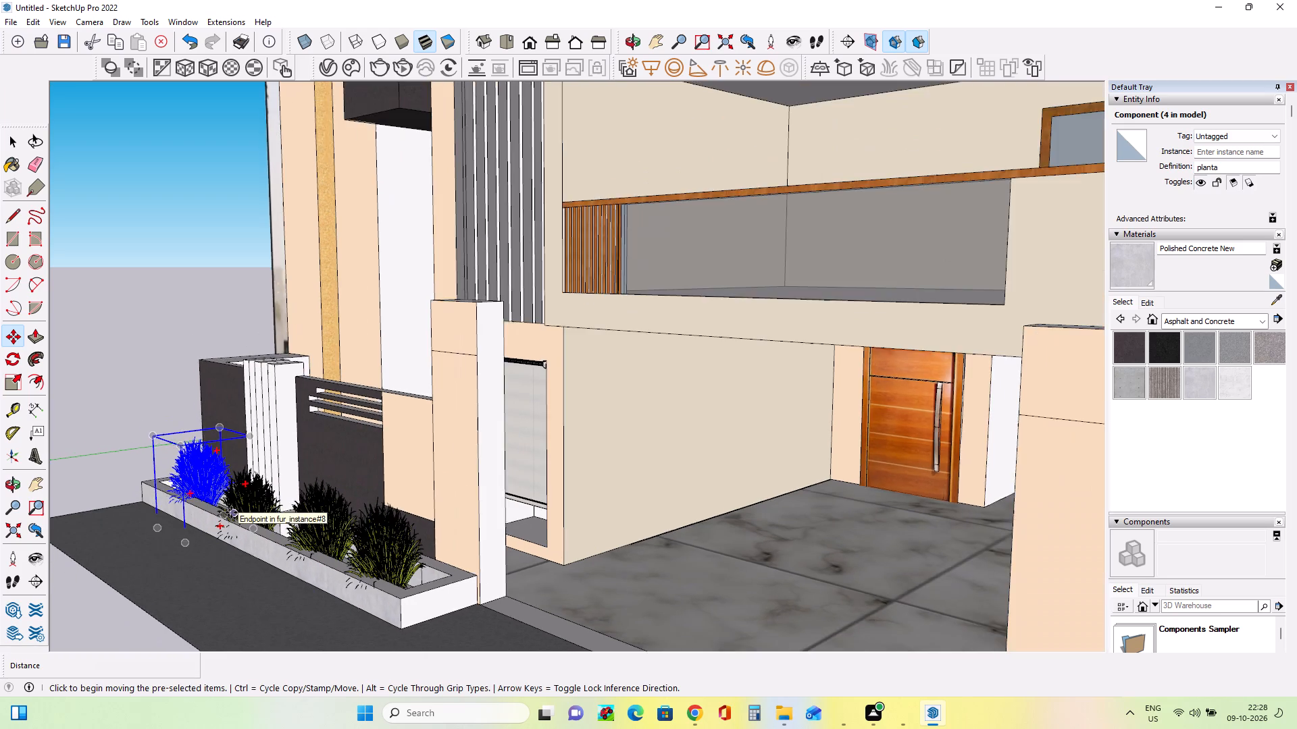
{"action": "scroll", "coordinate": [231, 512], "scroll_direction": "down", "scroll_amount": 11}
{"action": "middle_click_drag", "start_coordinate": [275, 549], "coordinate": [457, 573]}
{"action": "scroll", "coordinate": [161, 595], "scroll_direction": "up", "scroll_amount": 7}
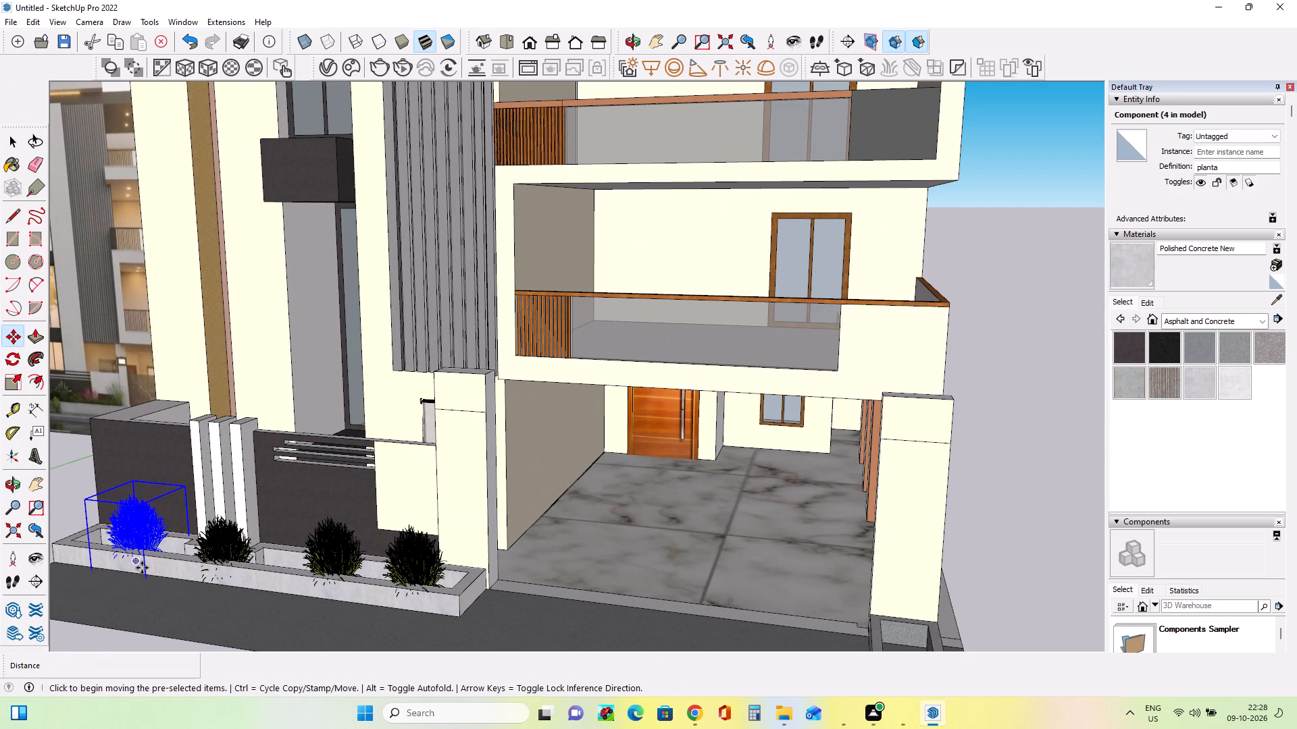
{"action": "left_click", "coordinate": [142, 568]}
{"action": "scroll", "coordinate": [397, 571], "scroll_direction": "down", "scroll_amount": 3}
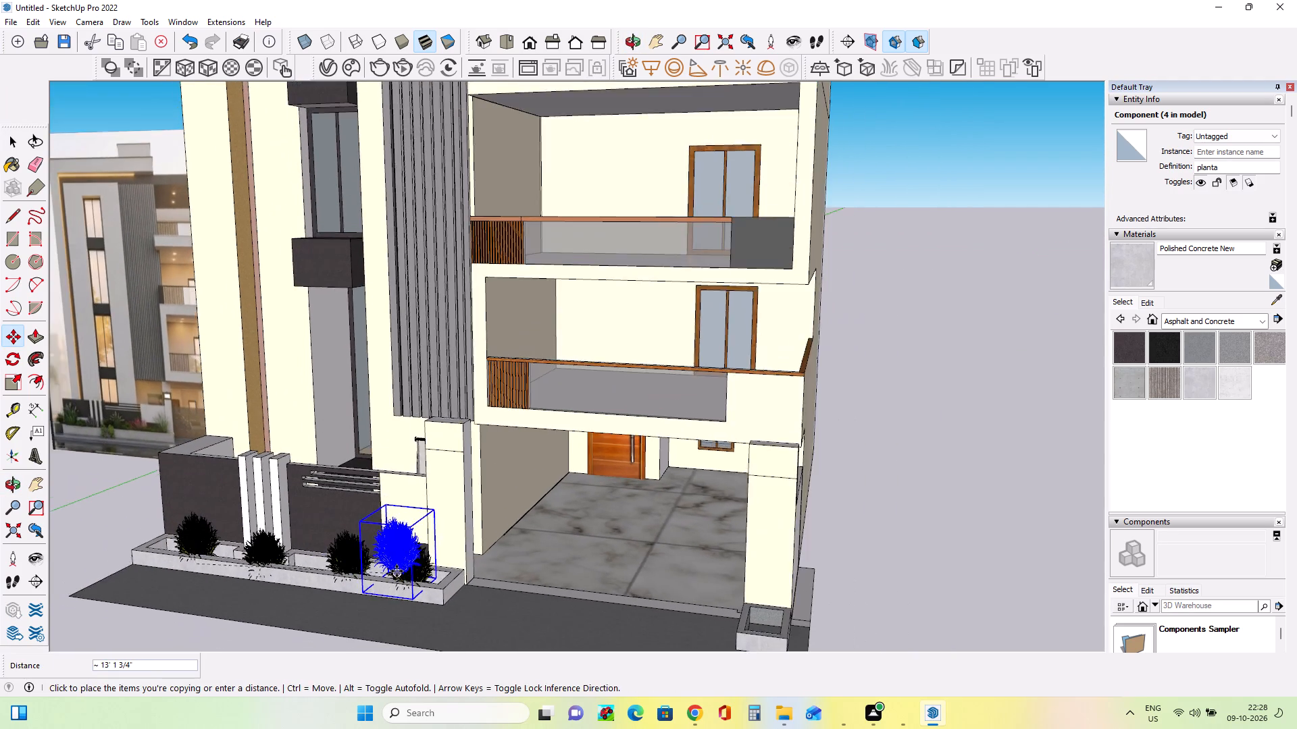
{"action": "scroll", "coordinate": [397, 571], "scroll_direction": "down", "scroll_amount": 6}
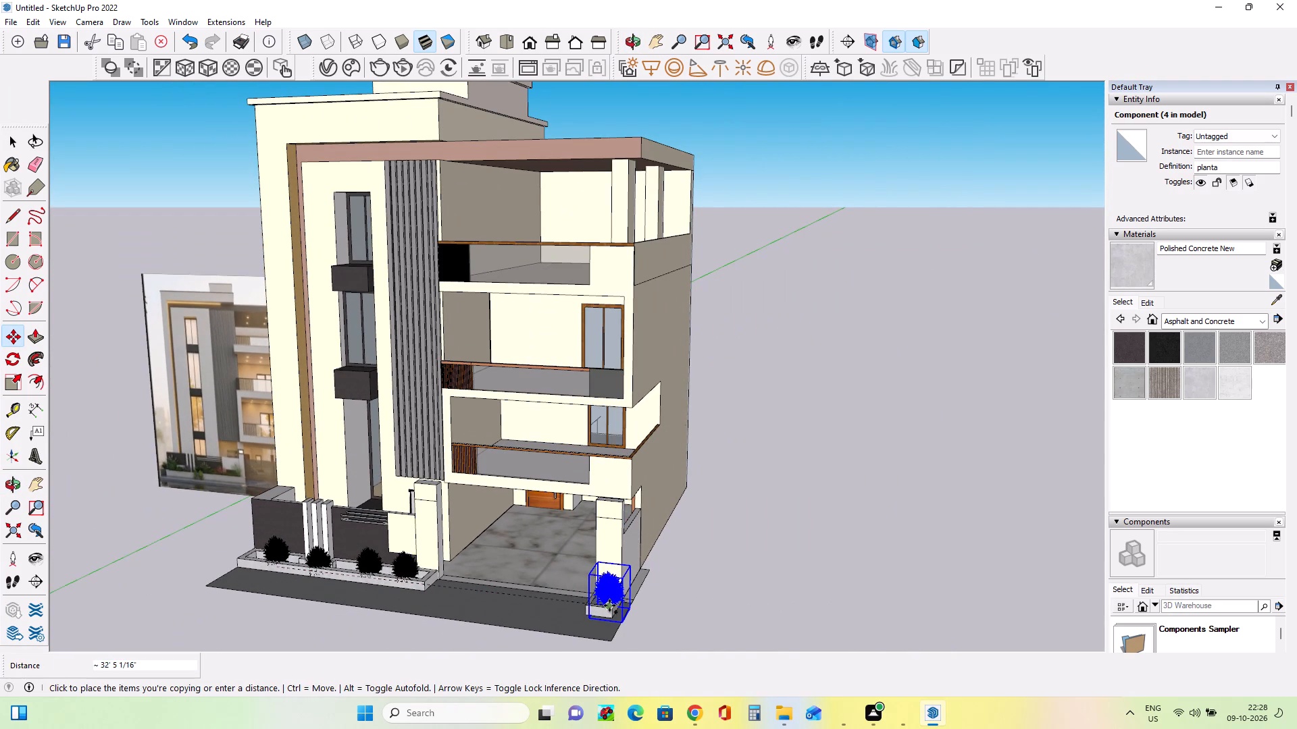
{"action": "scroll", "coordinate": [603, 607], "scroll_direction": "up", "scroll_amount": 7}
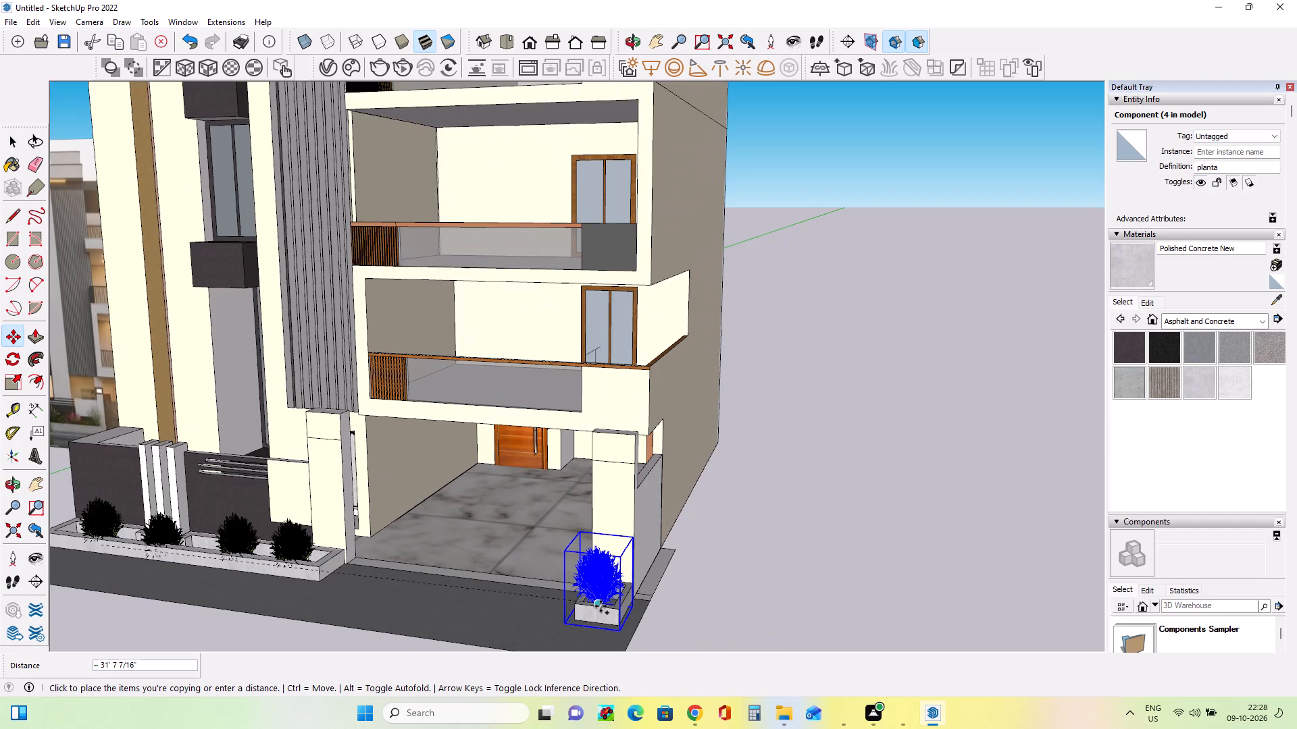
{"action": "scroll", "coordinate": [601, 607], "scroll_direction": "up", "scroll_amount": 4}
{"action": "left_click", "coordinate": [603, 607]}
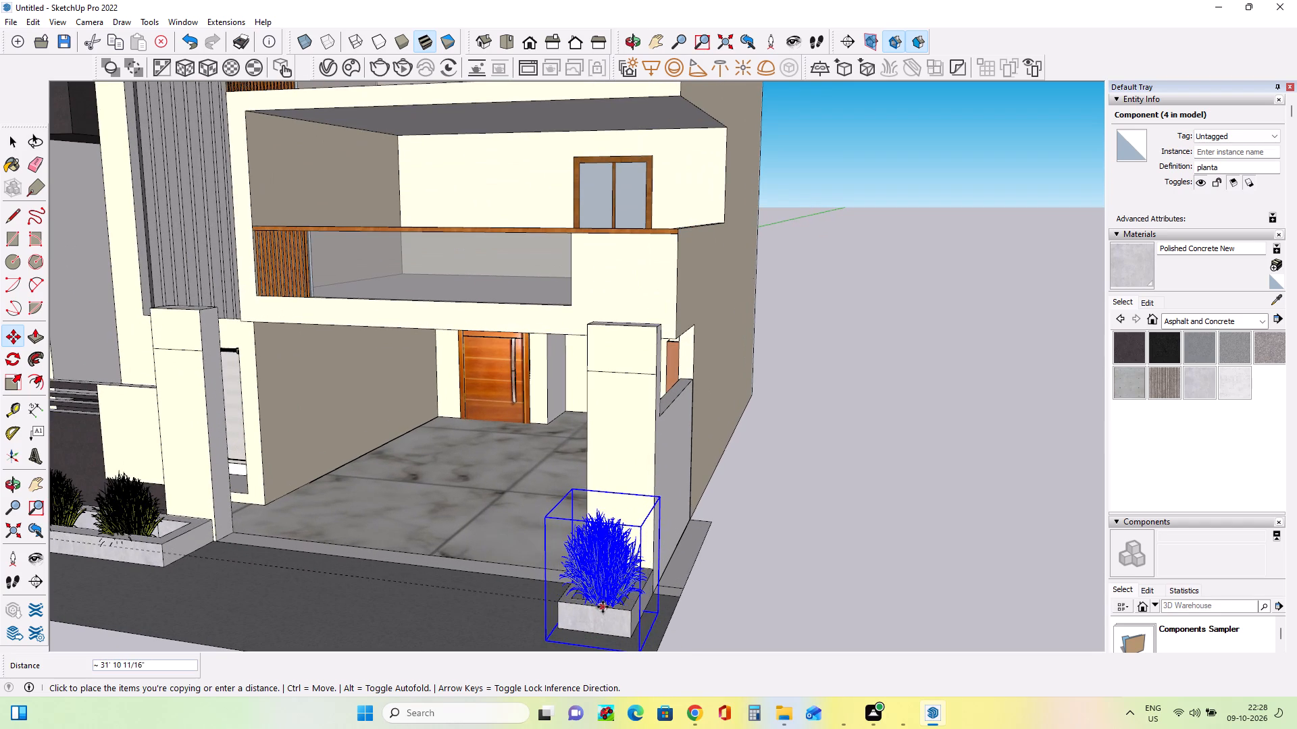
{"action": "middle_click_drag", "start_coordinate": [644, 624], "coordinate": [688, 550]}
{"action": "scroll", "coordinate": [689, 554], "scroll_direction": "down", "scroll_amount": 2}
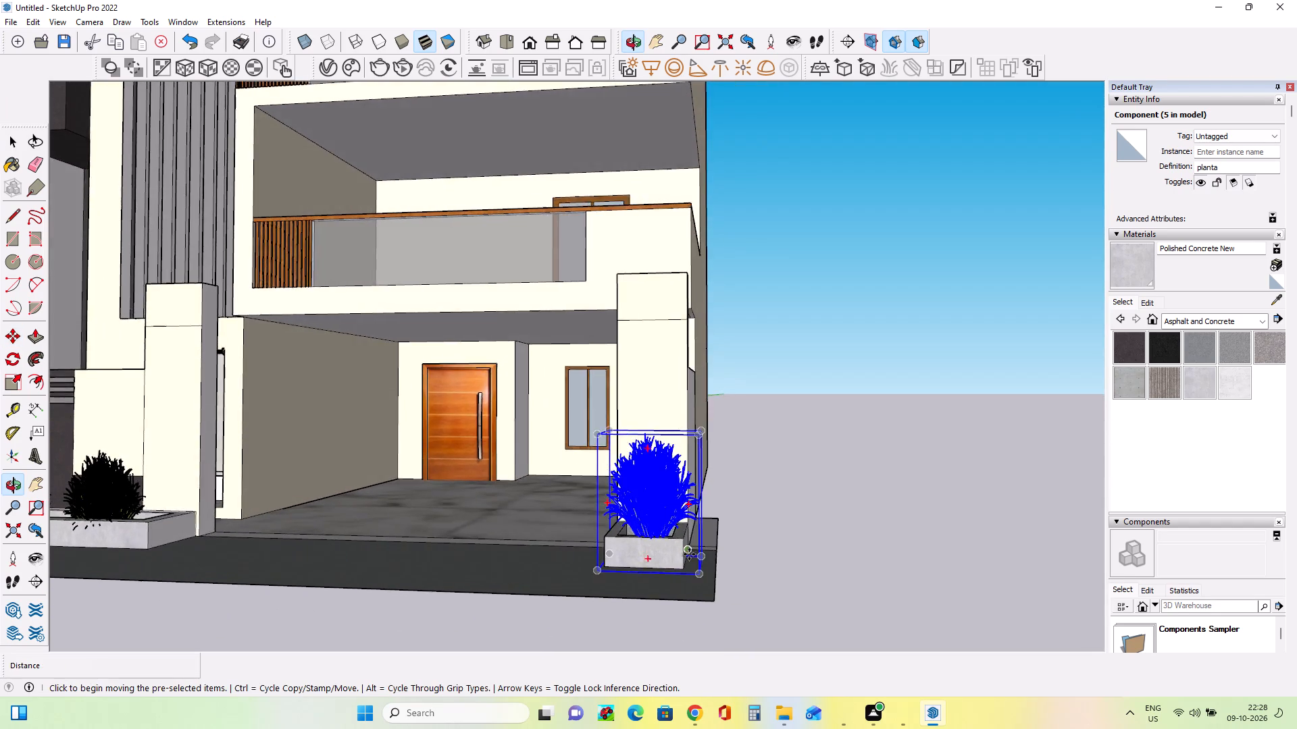
Clear the selection and review the whole front elevation with its planted boundary planters beside the reference image.
{"action": "scroll", "coordinate": [689, 554], "scroll_direction": "down", "scroll_amount": 20}
{"action": "middle_click_drag", "start_coordinate": [691, 561], "coordinate": [709, 625]}
{"action": "scroll", "coordinate": [687, 601], "scroll_direction": "up", "scroll_amount": 4}
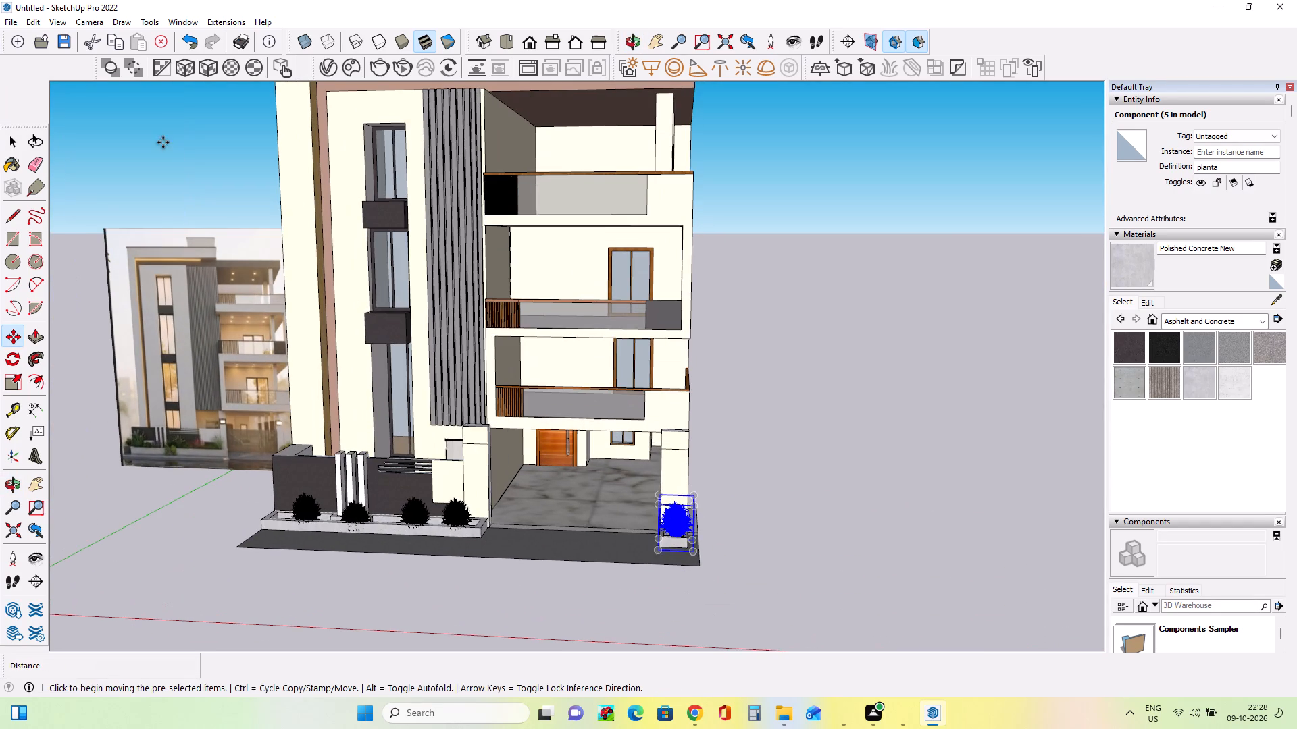
{"action": "left_click", "coordinate": [6, 147]}
{"action": "left_click", "coordinate": [124, 148]}
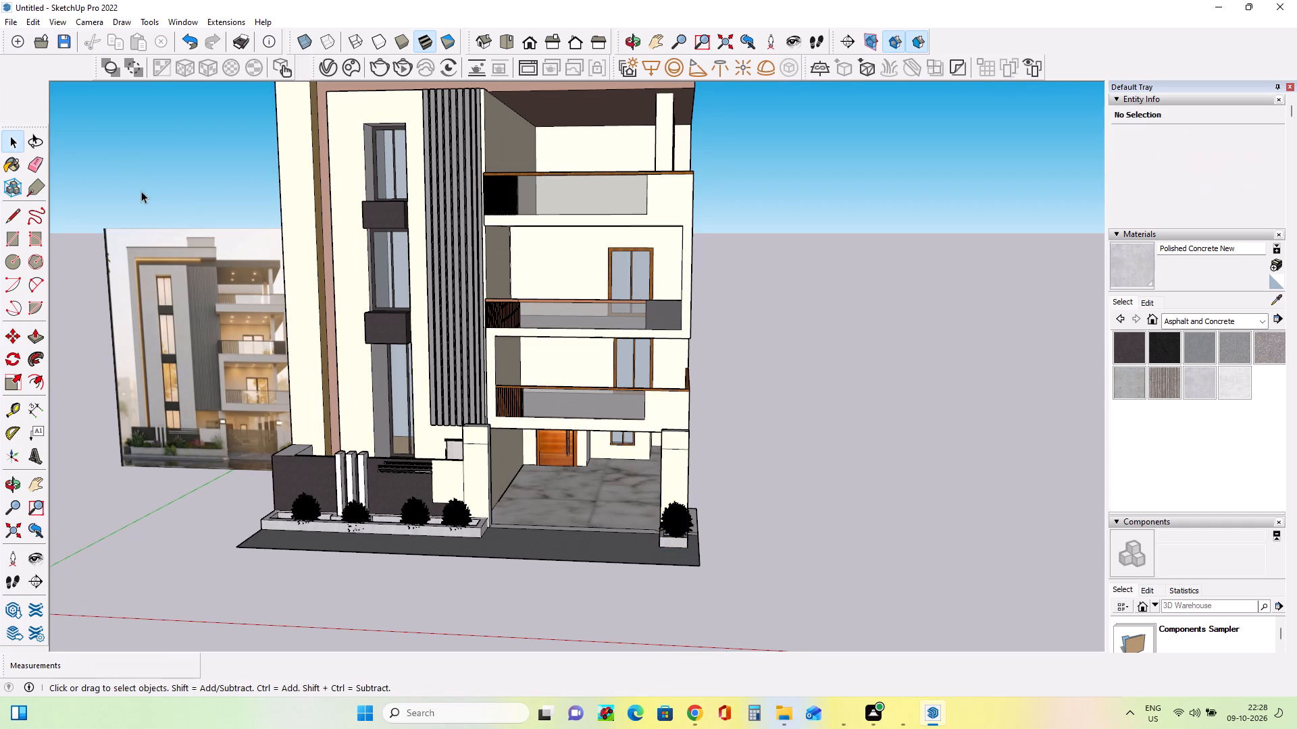
{"action": "left_click", "coordinate": [39, 485]}
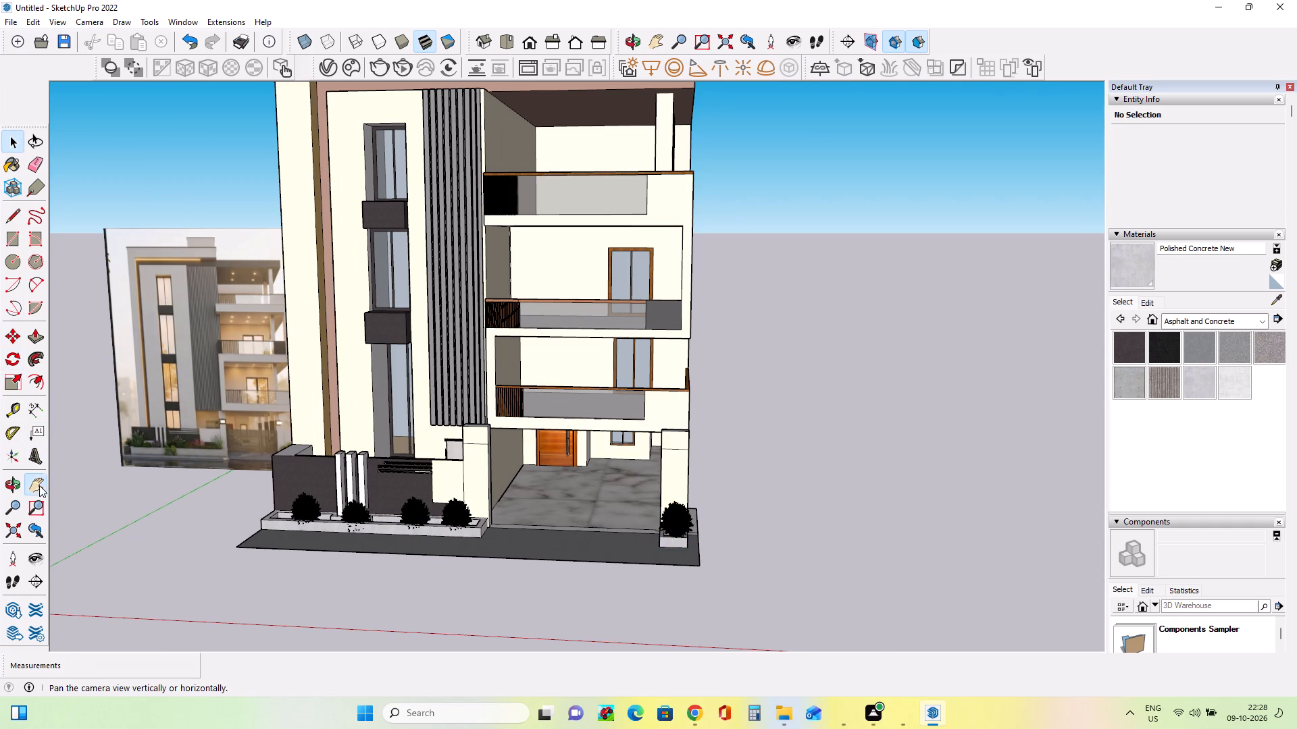
{"action": "left_click_drag", "start_coordinate": [471, 277], "coordinate": [492, 325]}
{"action": "scroll", "coordinate": [494, 332], "scroll_direction": "down", "scroll_amount": 1}
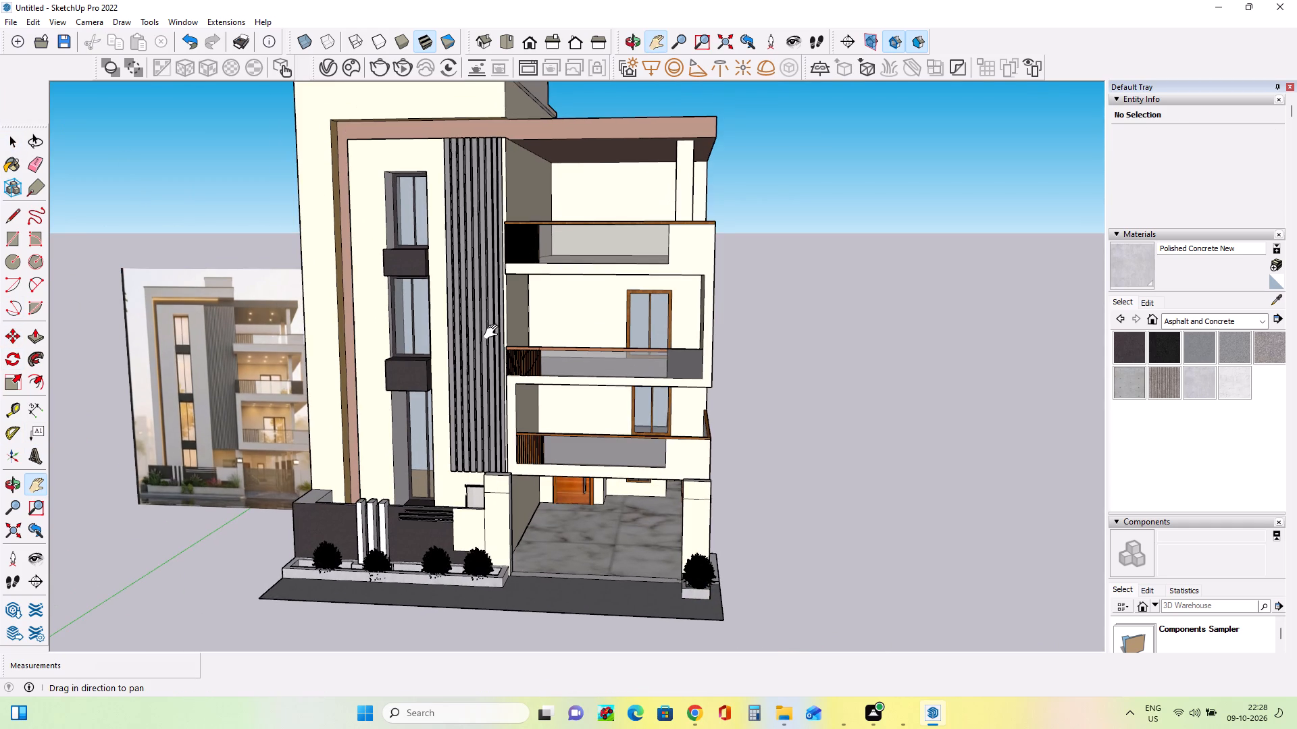
{"action": "left_click_drag", "start_coordinate": [494, 328], "coordinate": [505, 381]}
{"action": "scroll", "coordinate": [505, 381], "scroll_direction": "up", "scroll_amount": 1}
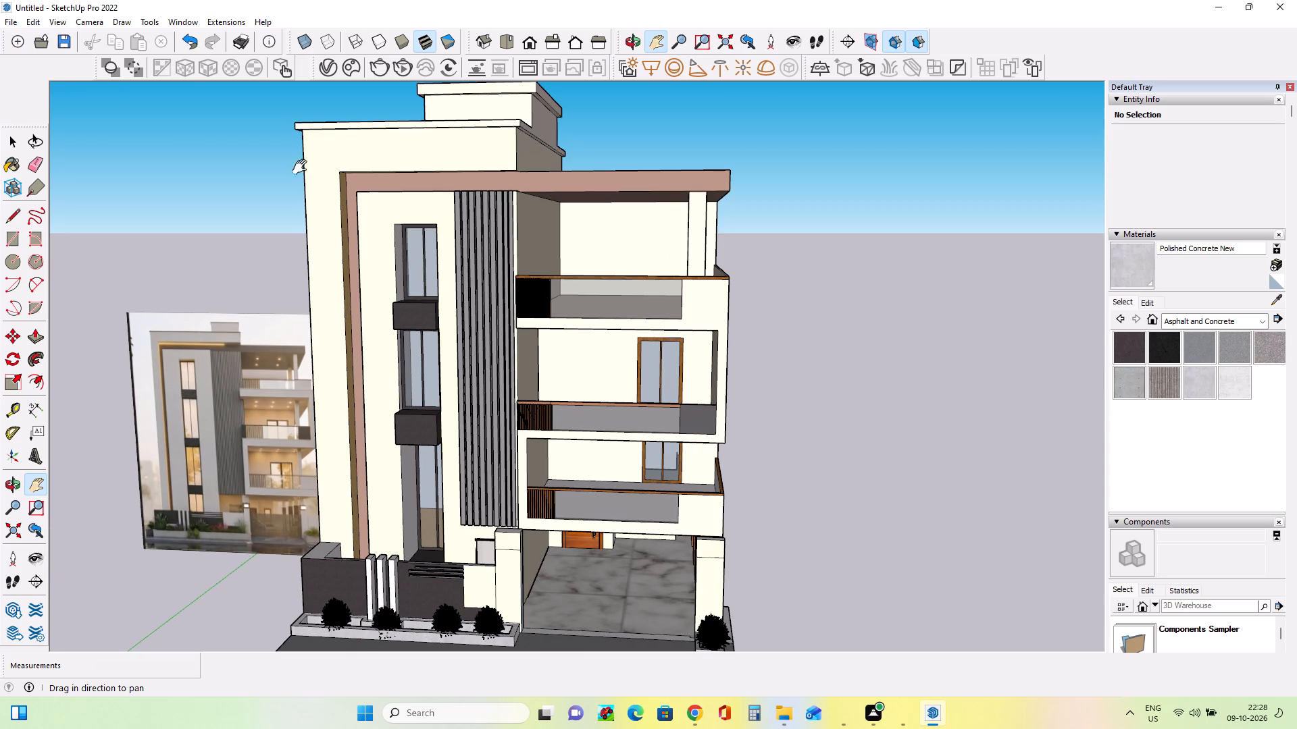
{"action": "scroll", "coordinate": [403, 298], "scroll_direction": "down", "scroll_amount": 1}
{"action": "left_click_drag", "start_coordinate": [440, 315], "coordinate": [456, 337]}
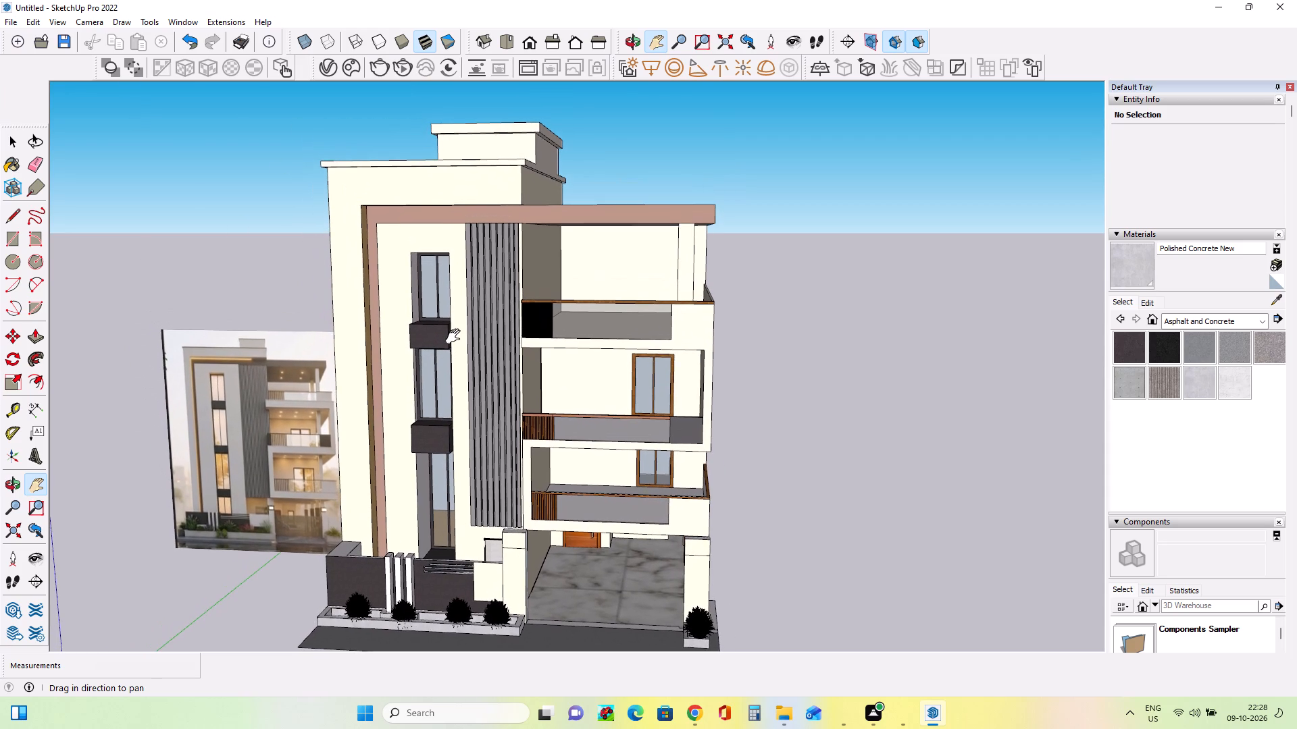
{"action": "left_click_drag", "start_coordinate": [456, 337], "coordinate": [456, 335]}
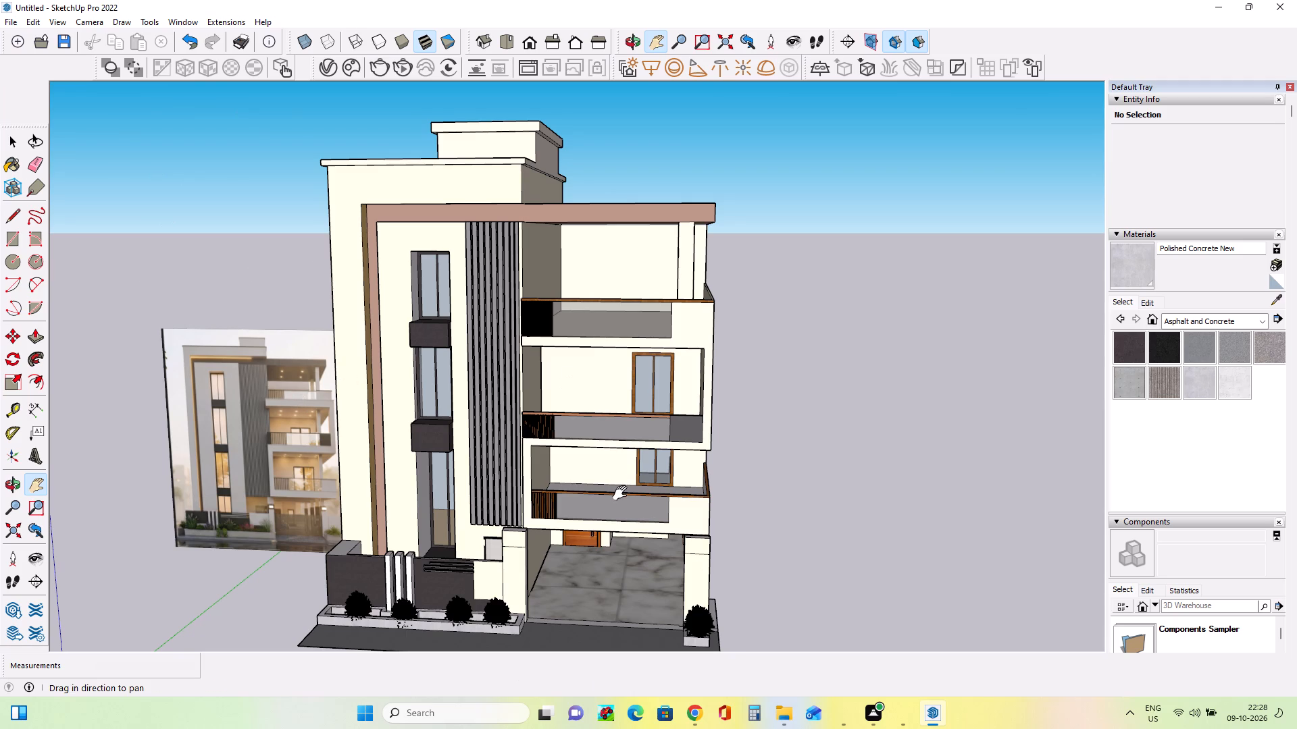
{"action": "middle_click_drag", "start_coordinate": [623, 493], "coordinate": [626, 462]}
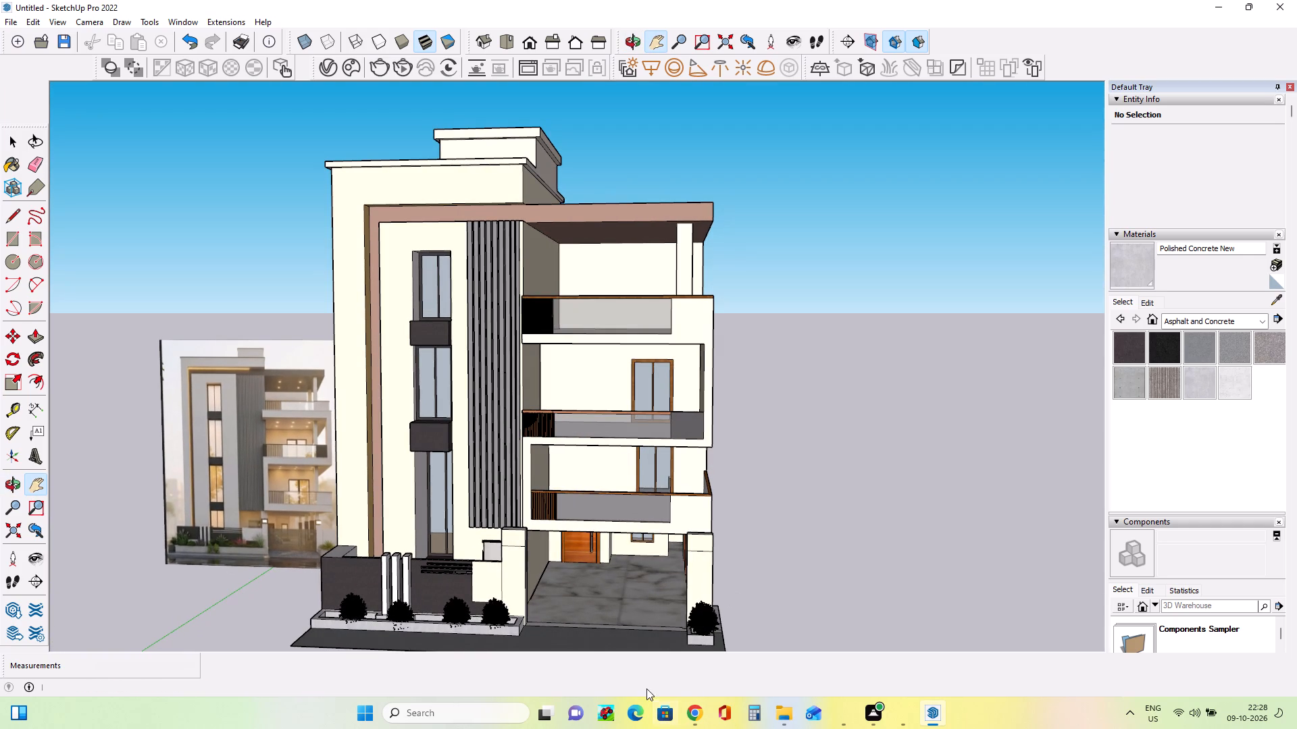
Switch to 3D Warehouse in Chrome and replace the curtain search with a model search for "gate".
{"action": "left_click", "coordinate": [696, 724]}
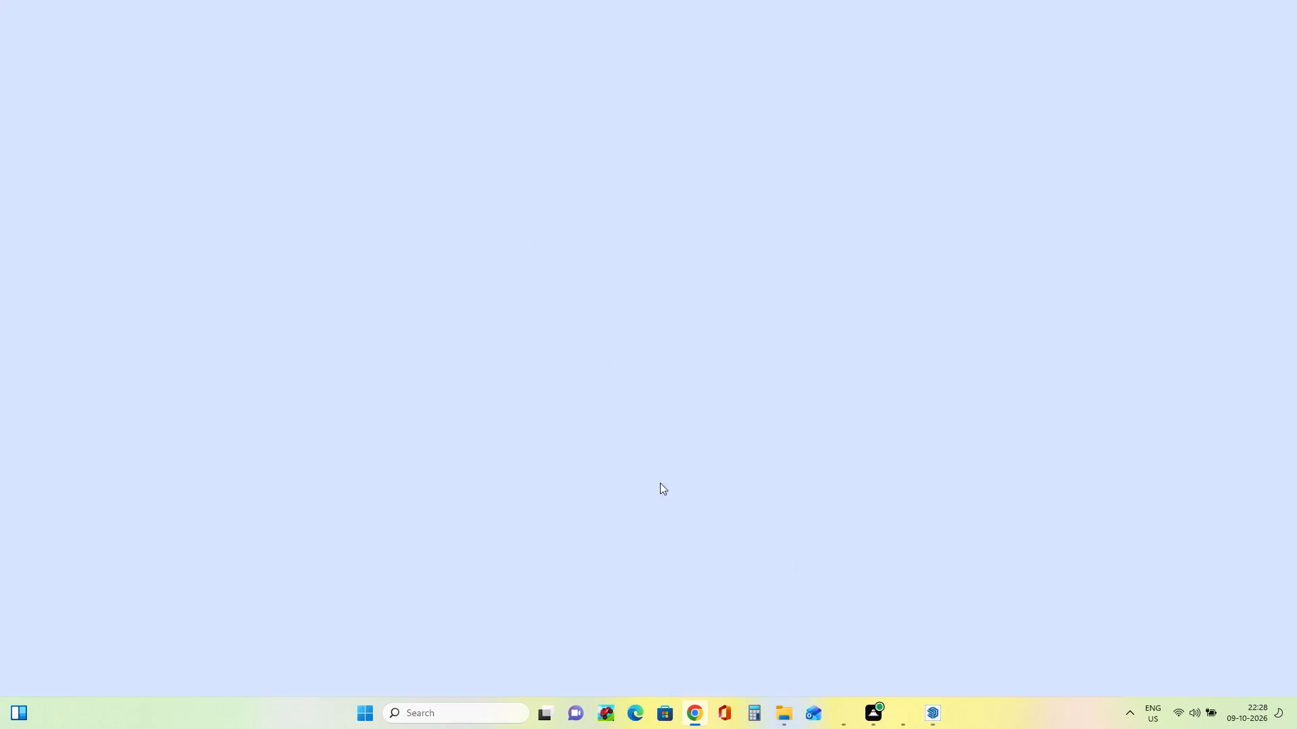
{"action": "left_click", "coordinate": [512, 107]}
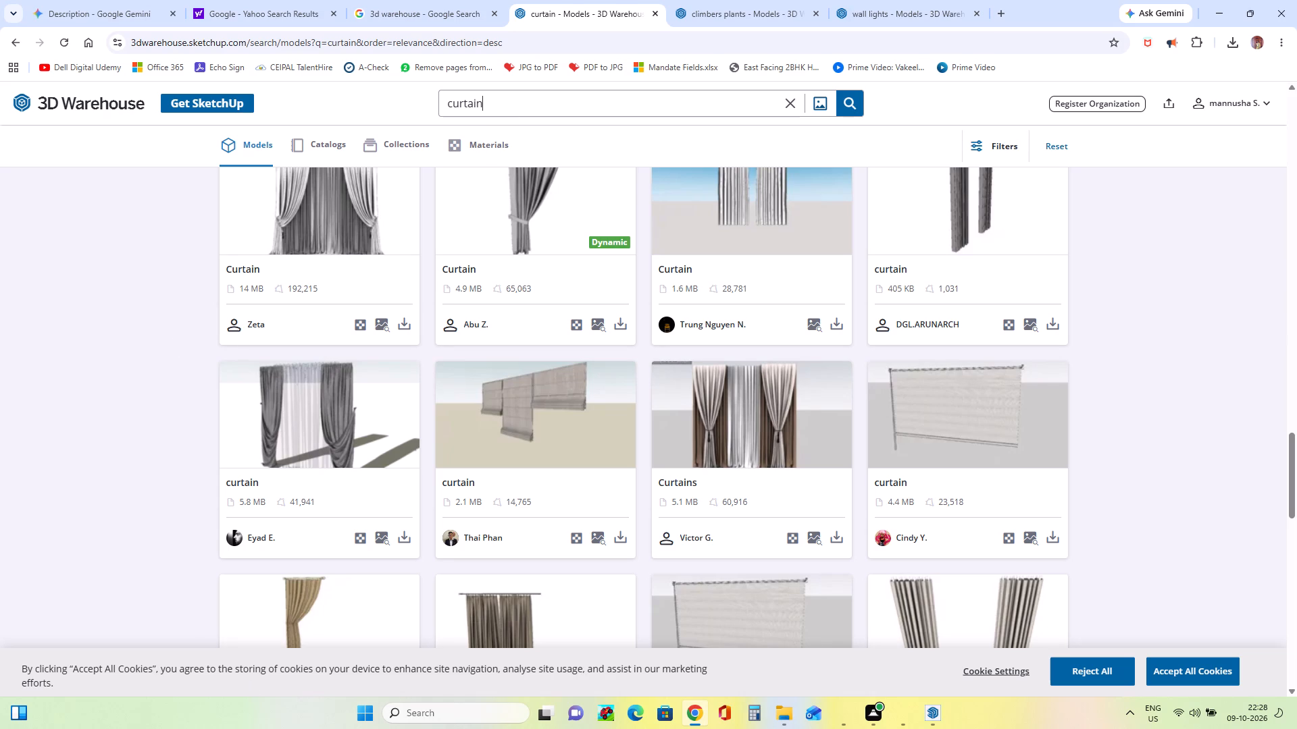
{"action": "key", "text": "BackSpace"}
{"action": "key", "text": "BackSpace"}
{"action": "key", "text": "BackSpace"}
{"action": "key", "text": "BackSpace"}
{"action": "key", "text": "BackSpace"}
{"action": "key", "text": "BackSpace"}
{"action": "key", "text": "BackSpace"}
{"action": "type", "text": "ga"}
{"action": "type", "text": "te"}
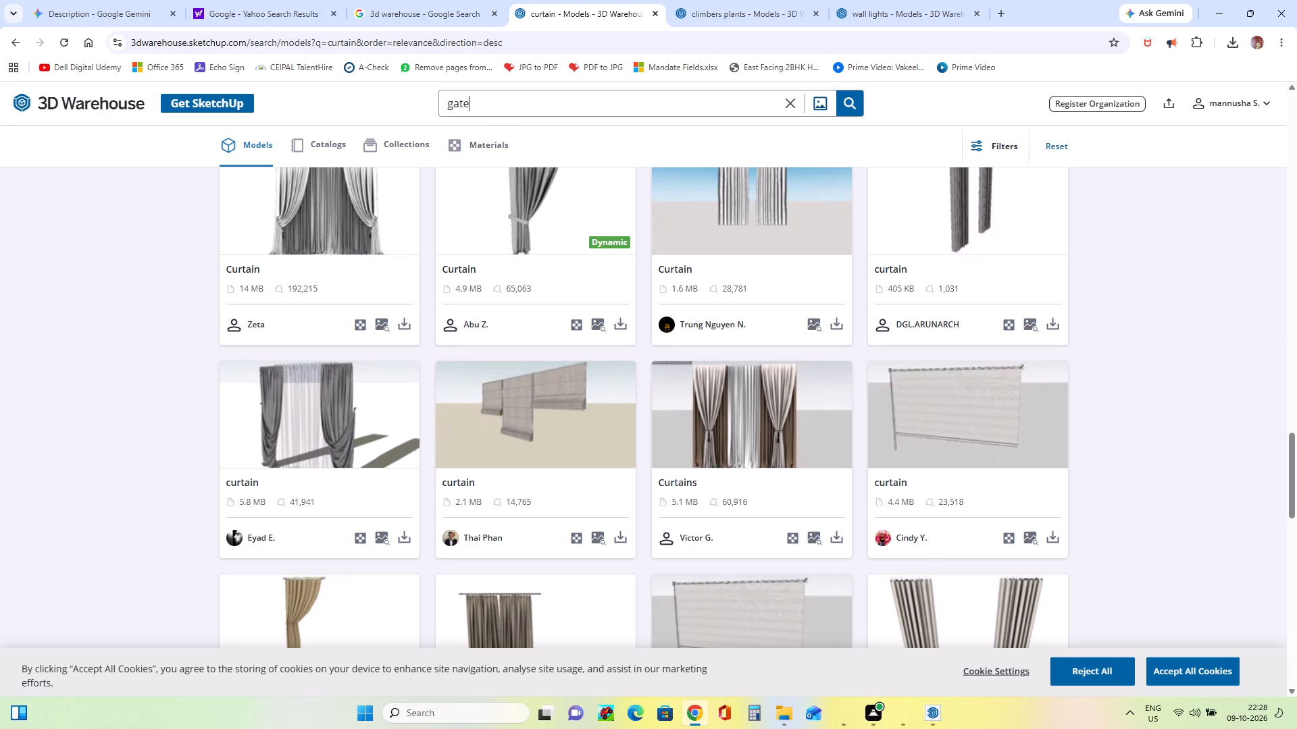
{"action": "key", "text": "Return"}
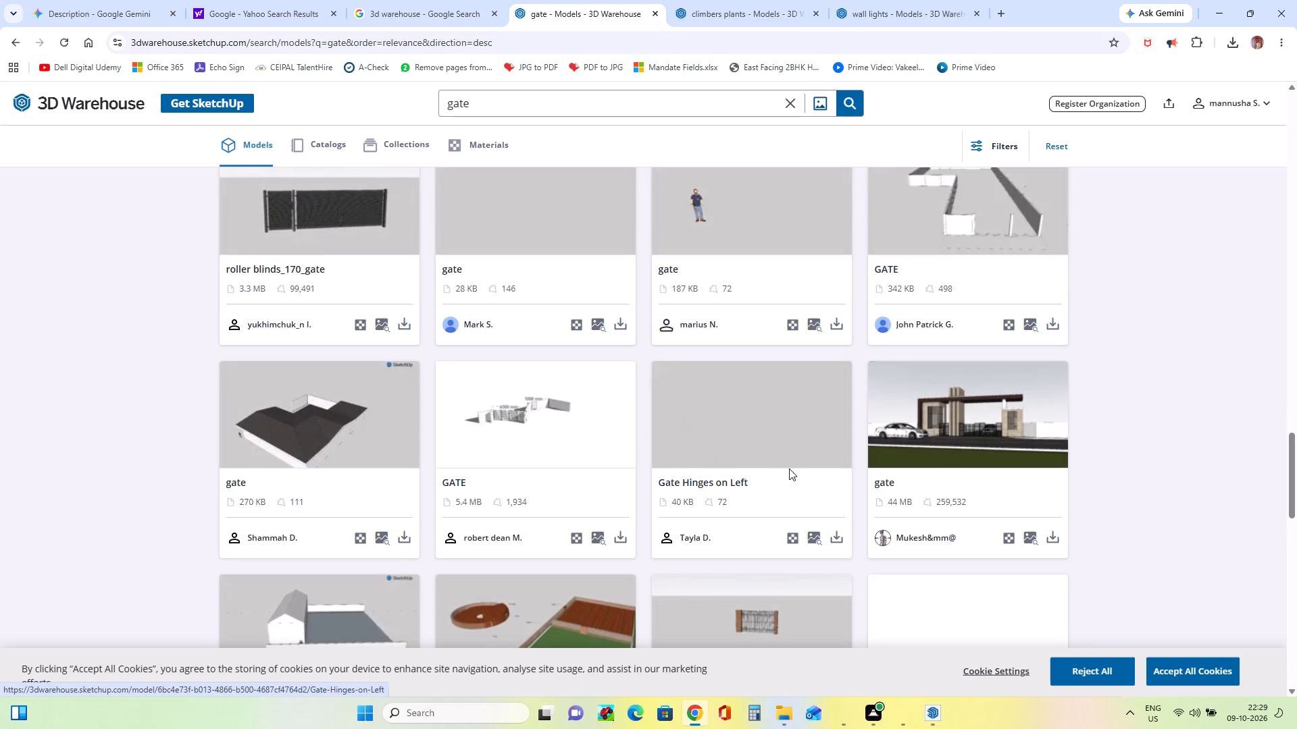
Inspect the roller blinds_170_gate model and its download formats, then return to the gate results.
{"action": "scroll", "coordinate": [790, 470], "scroll_direction": "up", "scroll_amount": 3}
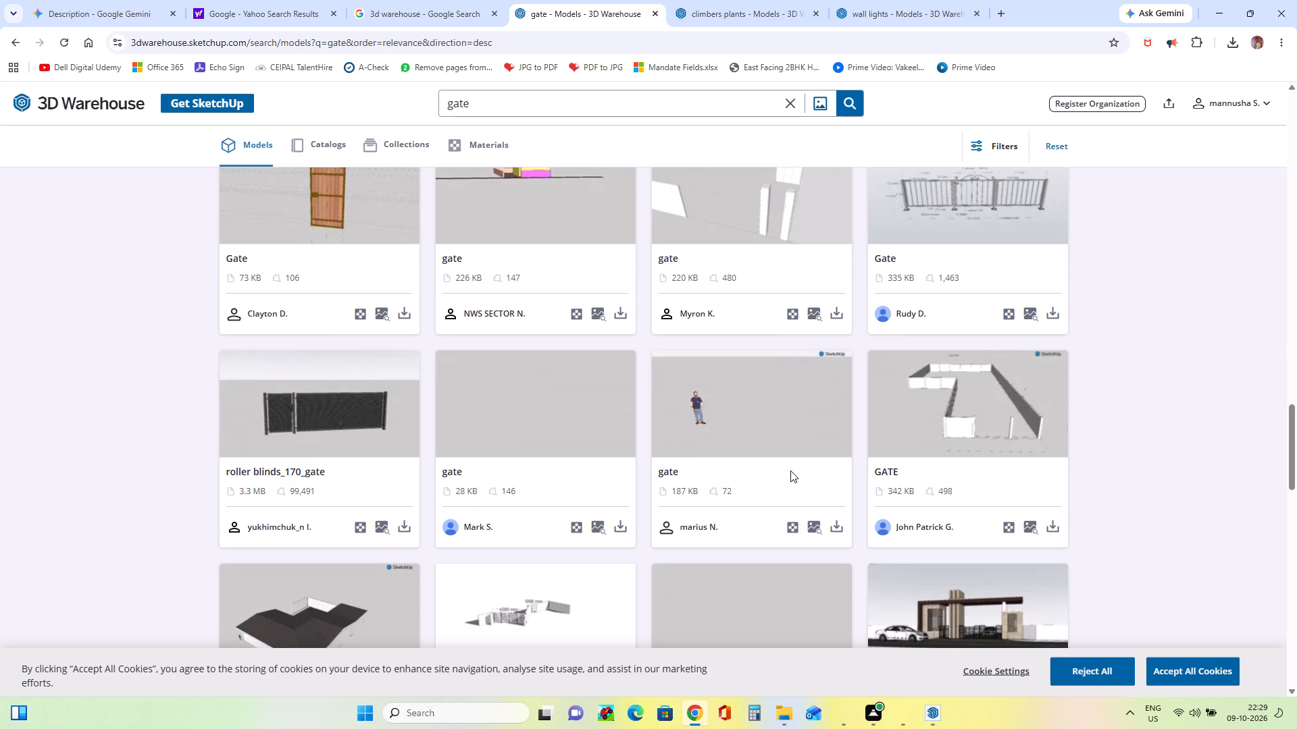
{"action": "scroll", "coordinate": [345, 456], "scroll_direction": "up", "scroll_amount": 4}
{"action": "scroll", "coordinate": [345, 459], "scroll_direction": "down", "scroll_amount": 3}
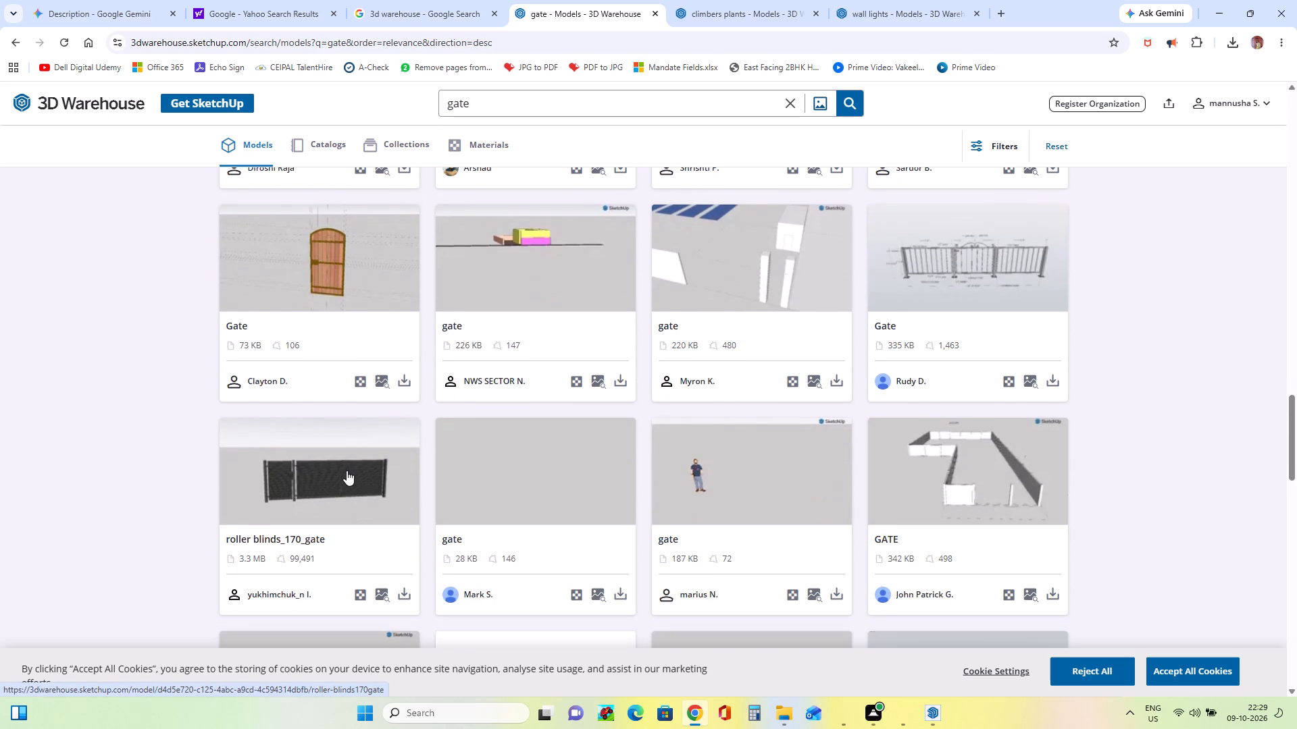
{"action": "left_click", "coordinate": [347, 470]}
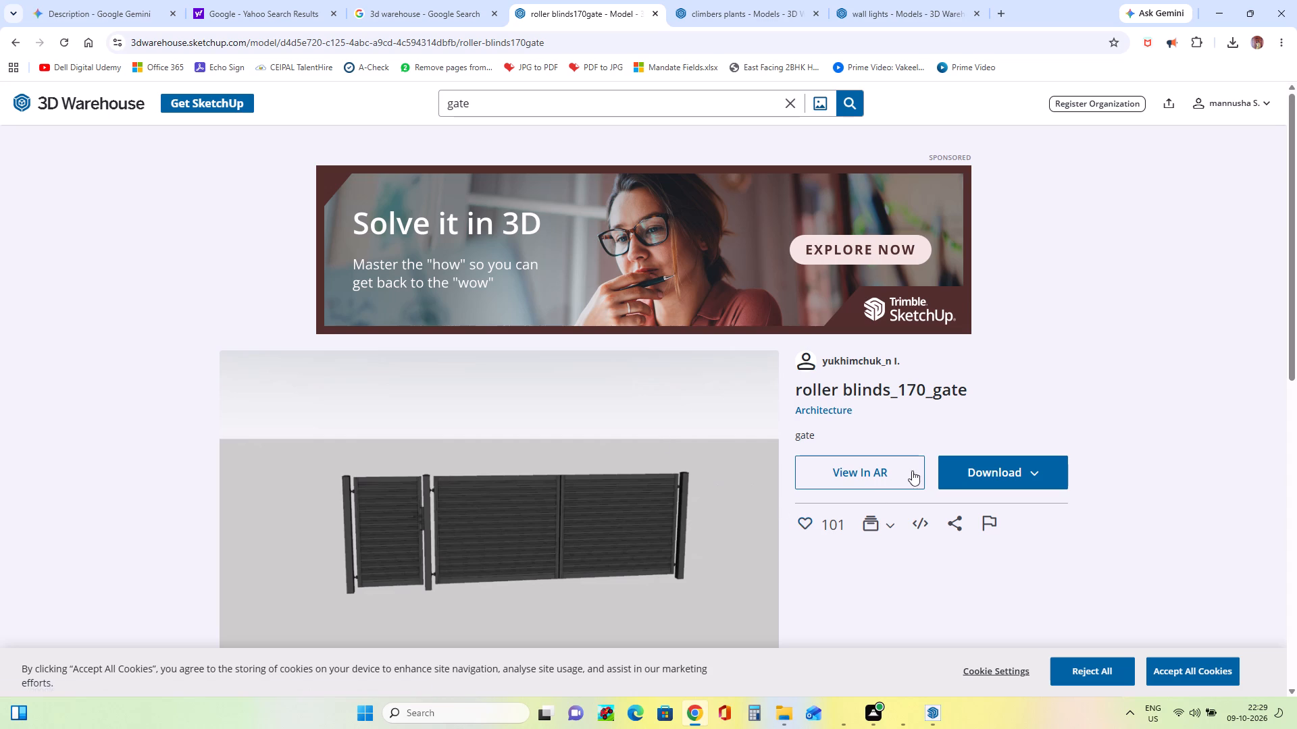
{"action": "left_click", "coordinate": [956, 466]}
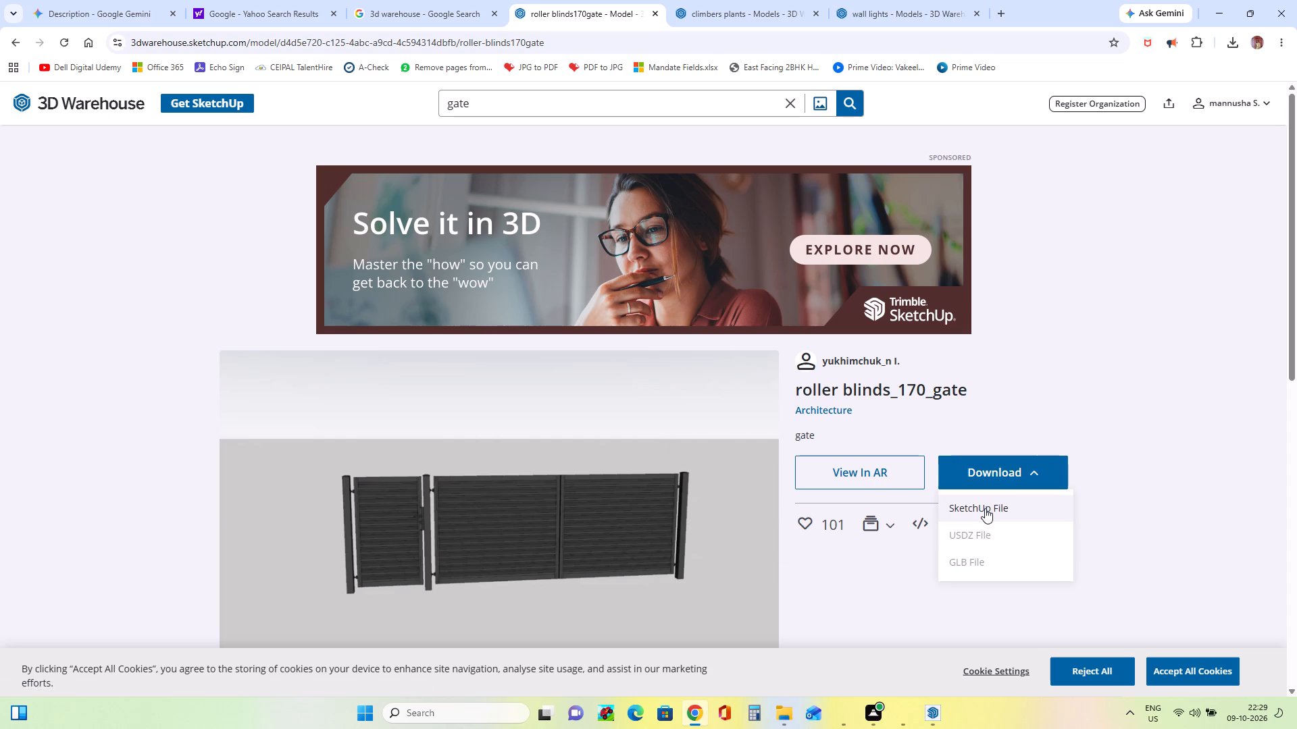
{"action": "left_click", "coordinate": [13, 43]}
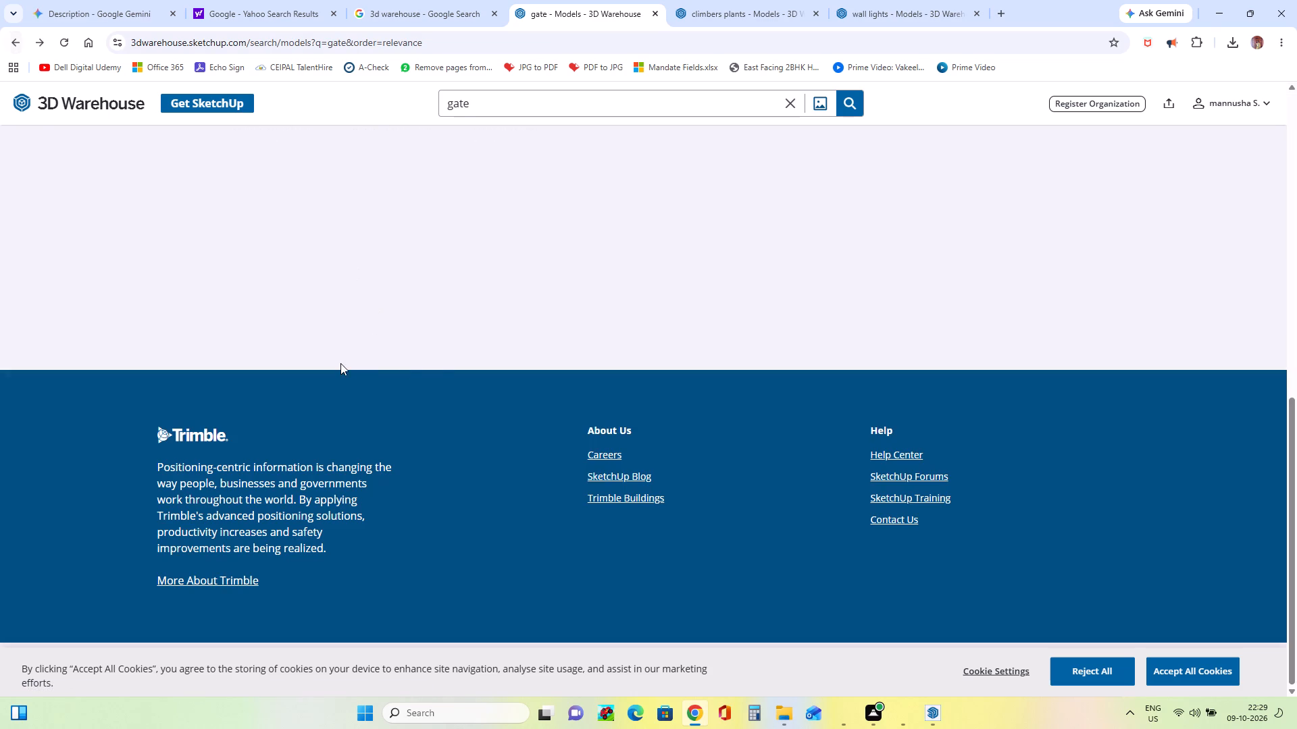
Find the 89 KB "gates" model with vertical metal slats in the results and download it as a SketchUp file.
{"action": "scroll", "coordinate": [617, 488], "scroll_direction": "up", "scroll_amount": 2}
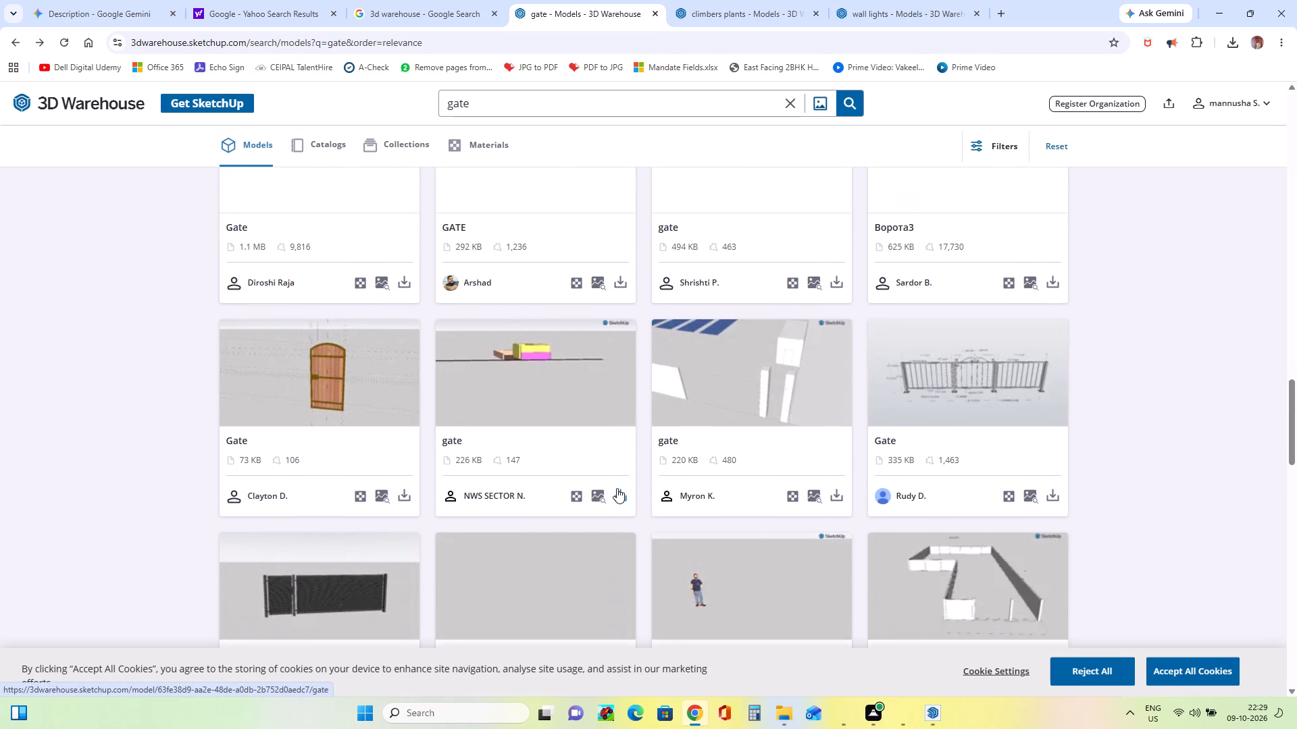
{"action": "scroll", "coordinate": [617, 488], "scroll_direction": "up", "scroll_amount": 7}
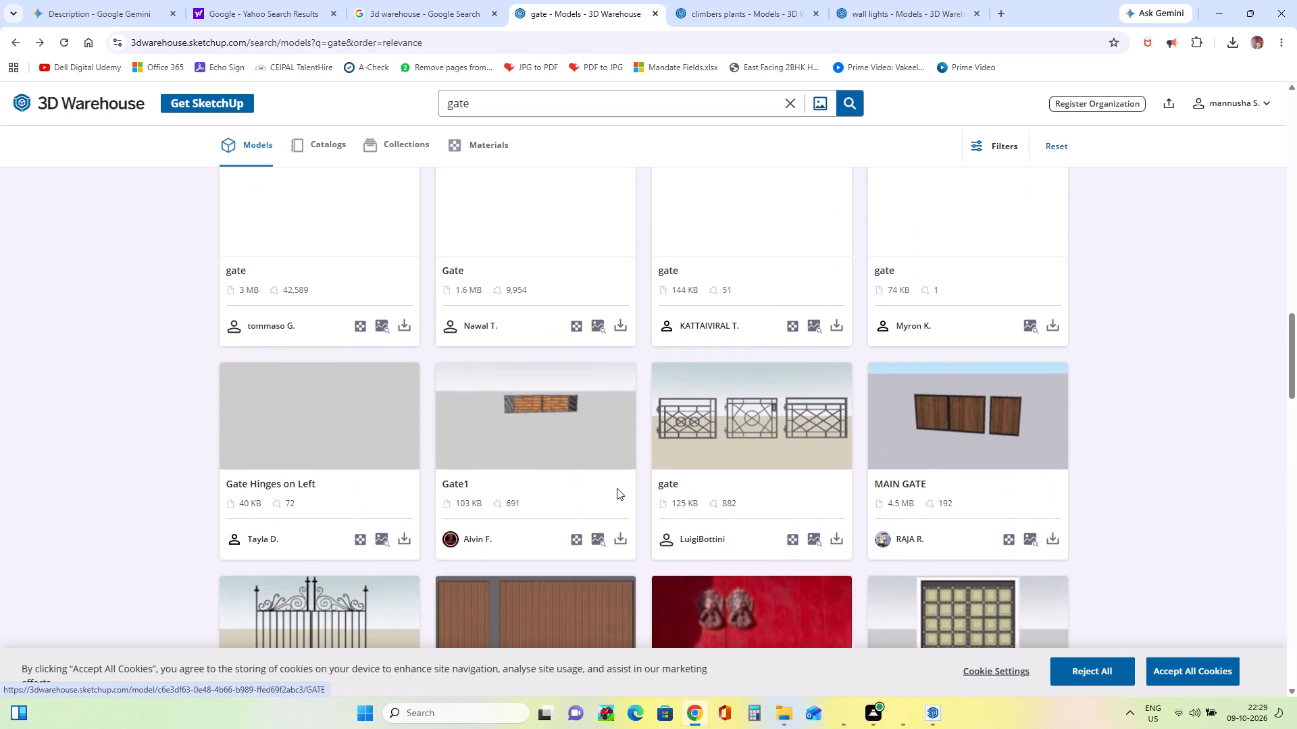
{"action": "scroll", "coordinate": [617, 488], "scroll_direction": "up", "scroll_amount": 4}
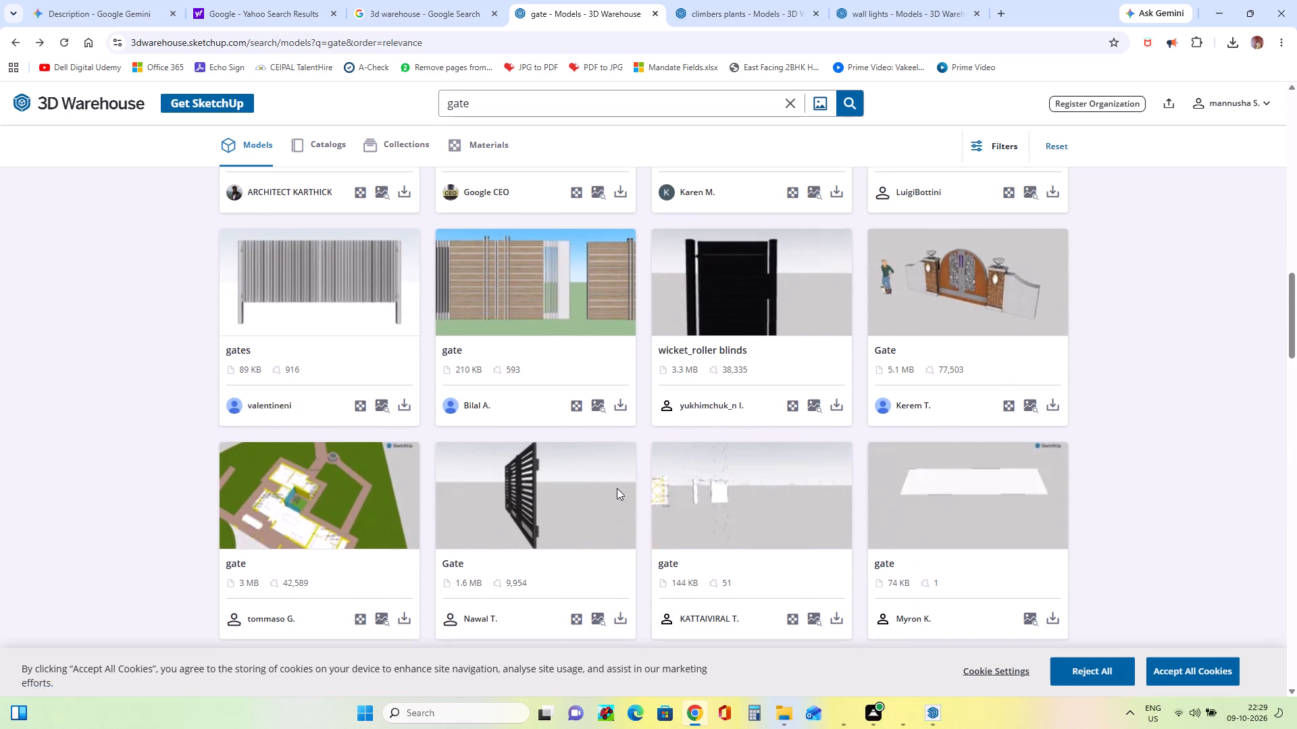
{"action": "scroll", "coordinate": [336, 331], "scroll_direction": "up", "scroll_amount": 2}
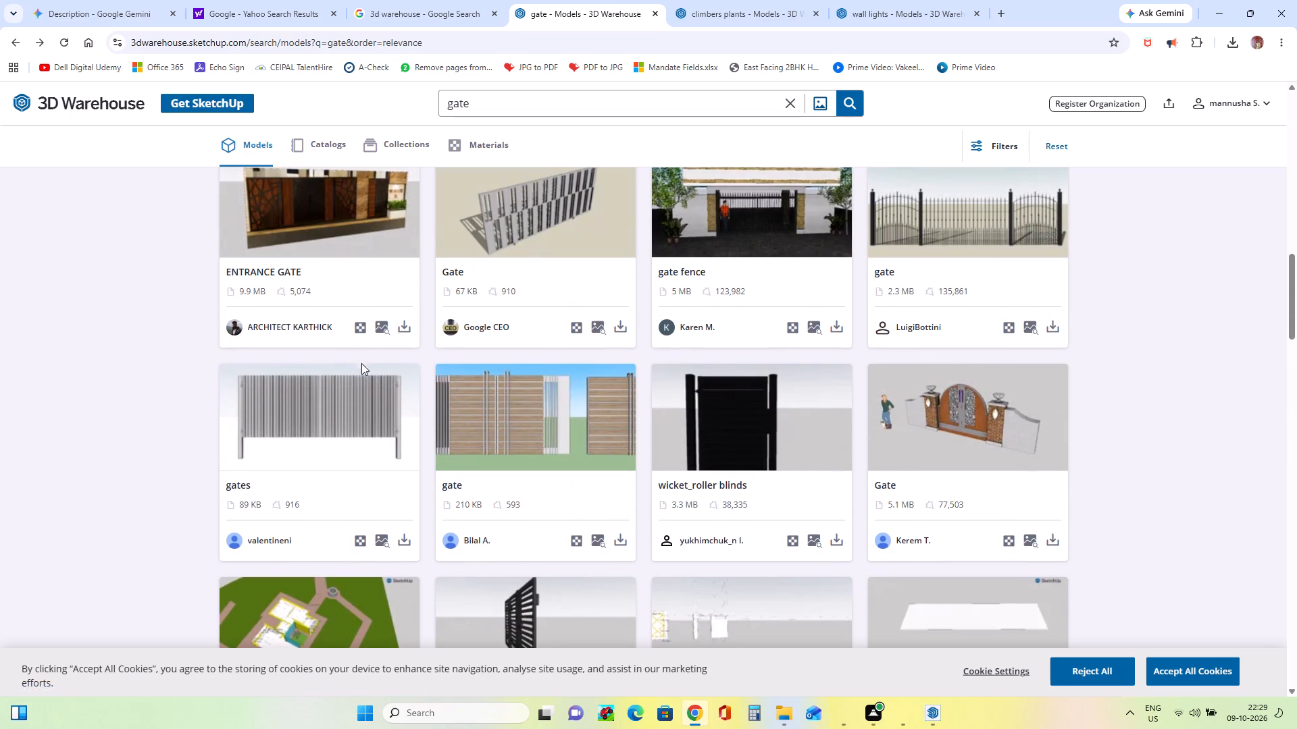
{"action": "scroll", "coordinate": [370, 385], "scroll_direction": "up", "scroll_amount": 2}
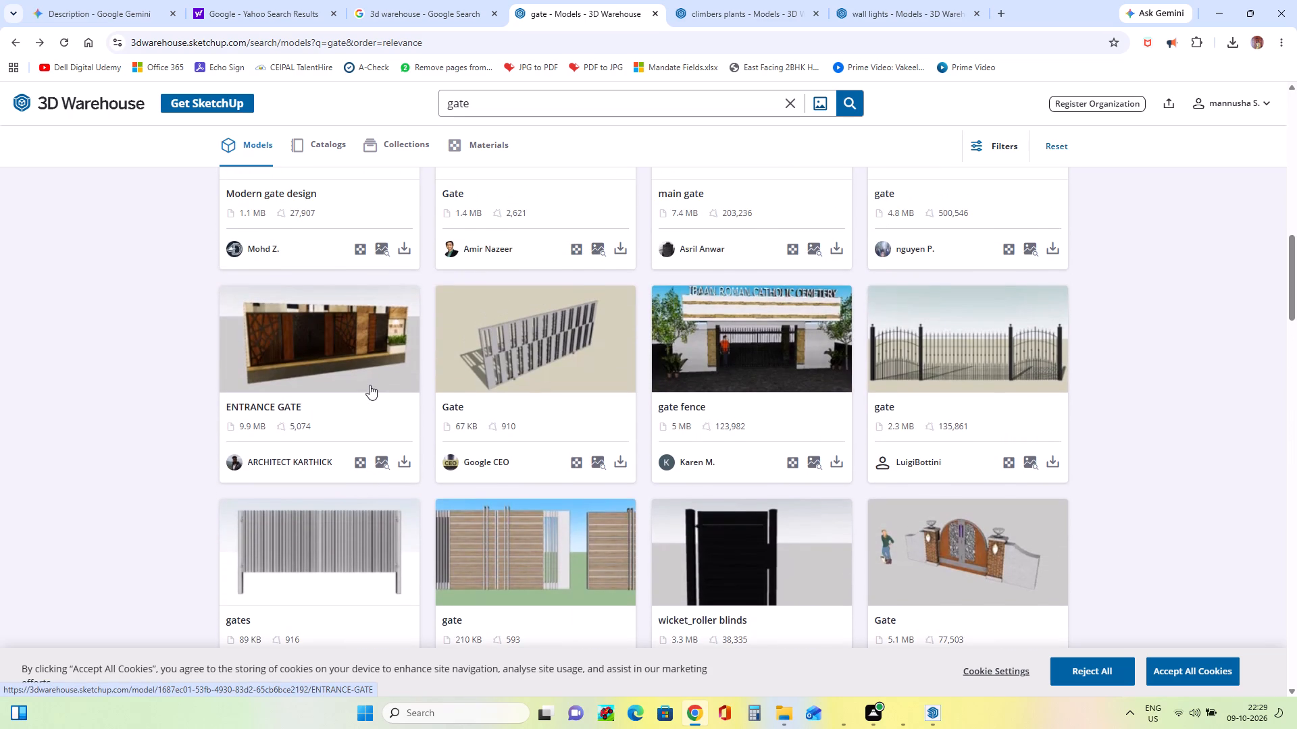
{"action": "scroll", "coordinate": [370, 385], "scroll_direction": "down", "scroll_amount": 3}
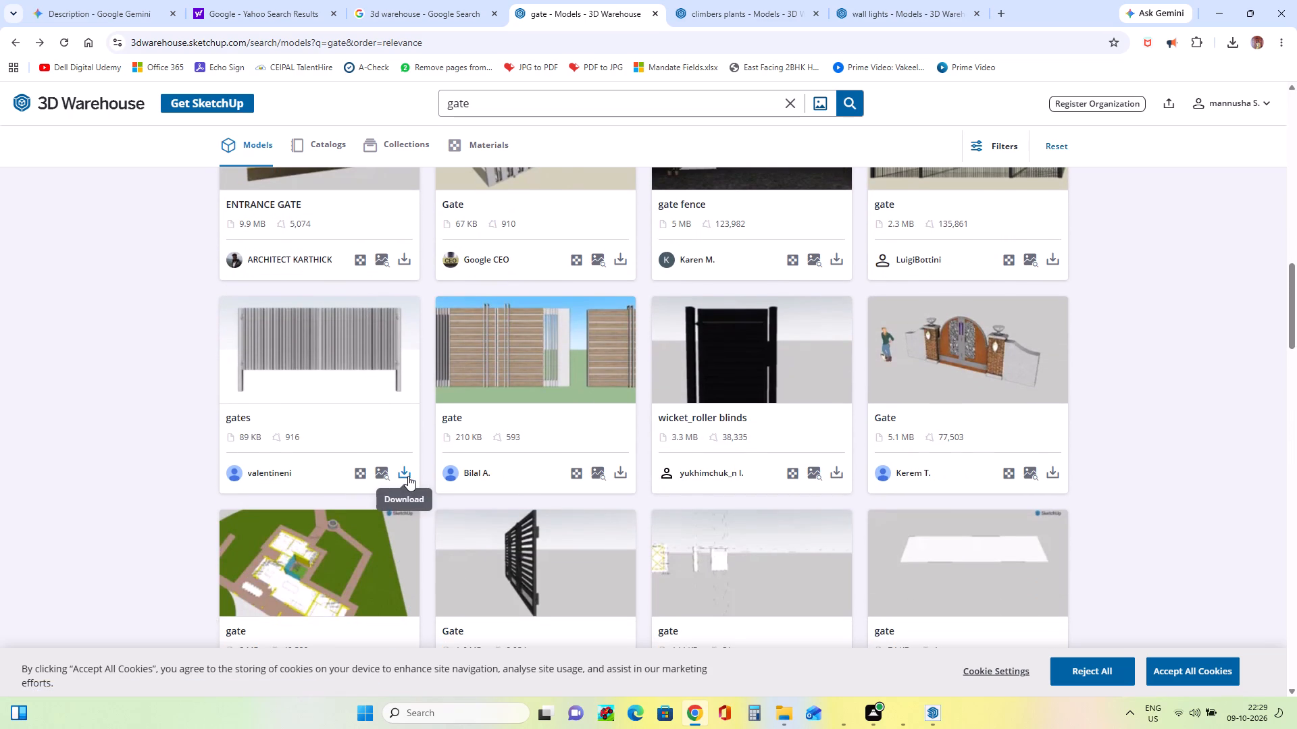
{"action": "left_click", "coordinate": [408, 476]}
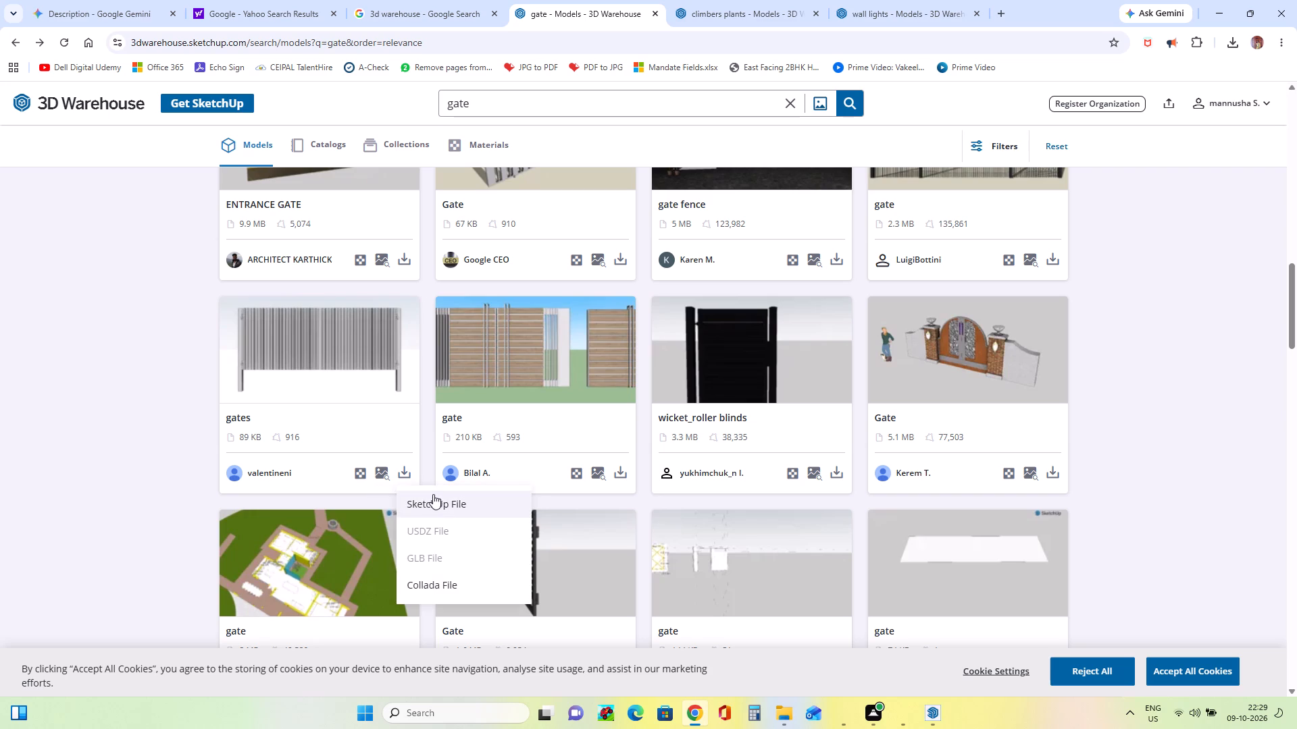
{"action": "left_click", "coordinate": [440, 508]}
Inspect the purple double-leaf "Modern gate design" model with horizontal slats and return to the gate results.
{"action": "scroll", "coordinate": [644, 462], "scroll_direction": "up", "scroll_amount": 4}
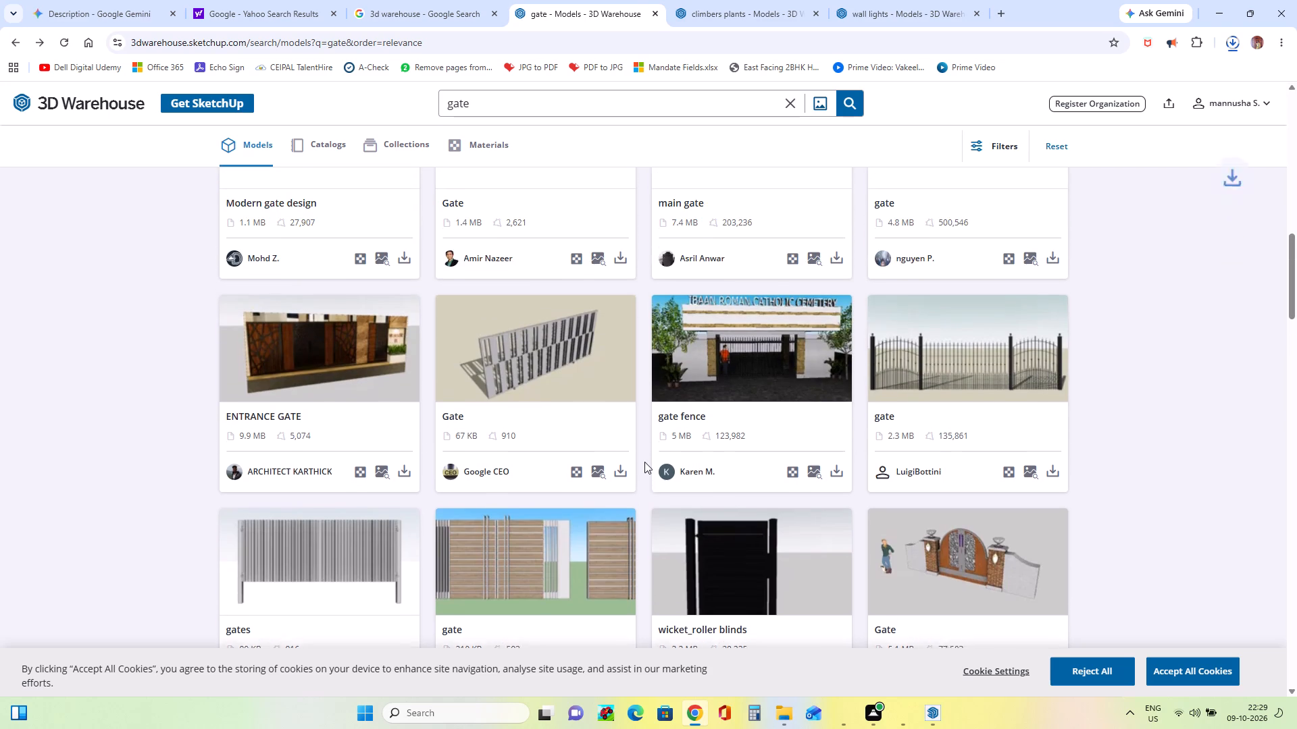
{"action": "scroll", "coordinate": [644, 462], "scroll_direction": "up", "scroll_amount": 5}
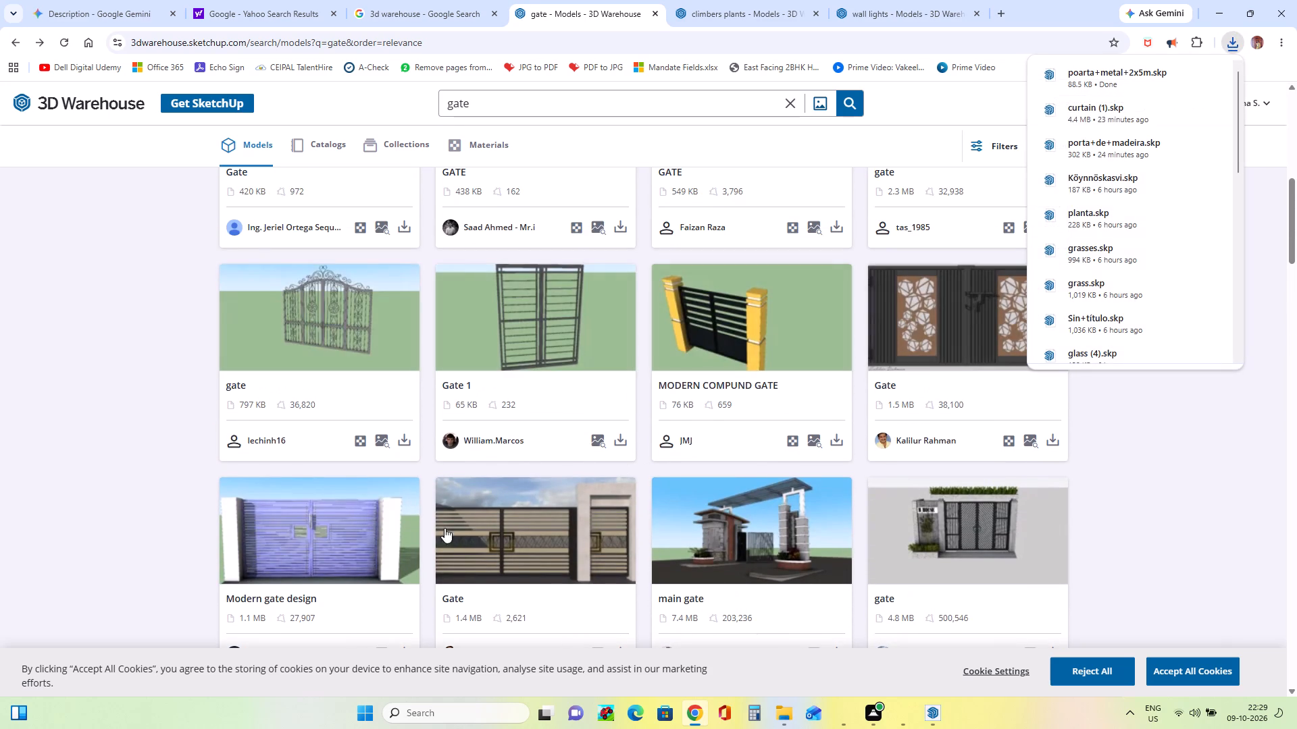
{"action": "scroll", "coordinate": [282, 575], "scroll_direction": "down", "scroll_amount": 1}
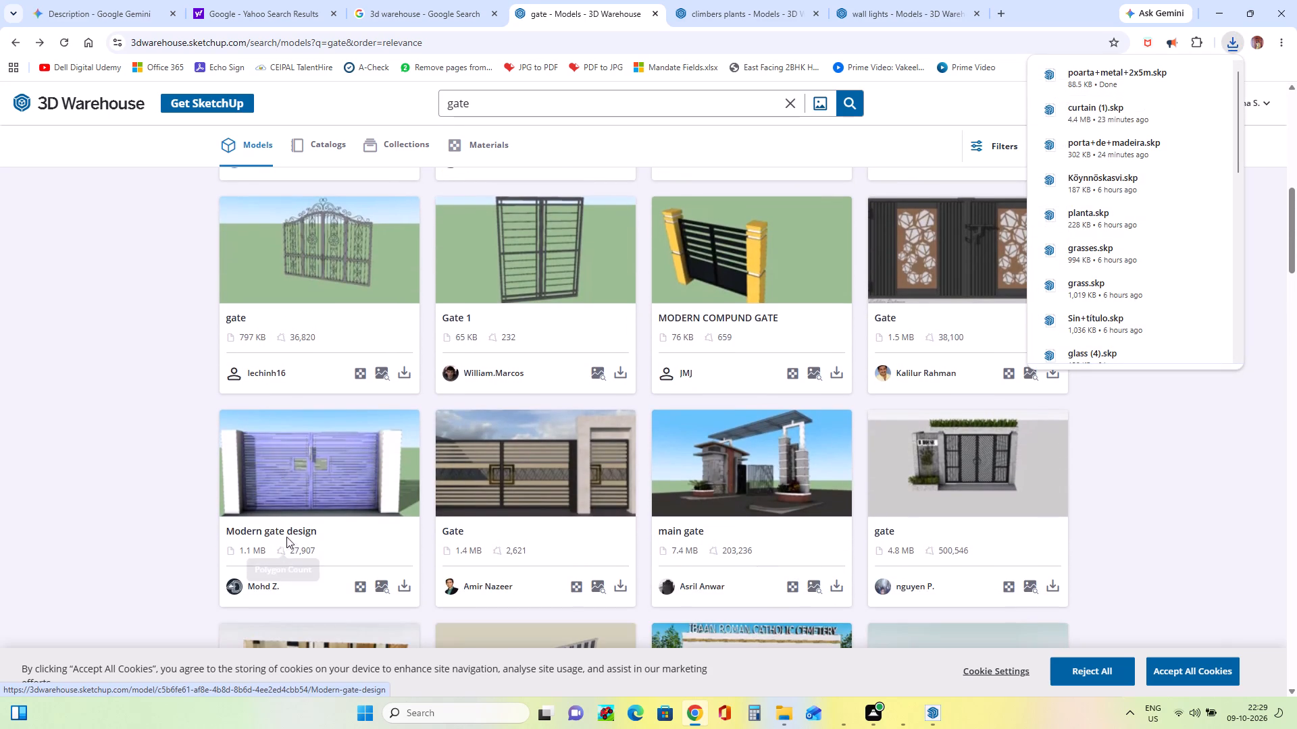
{"action": "left_click", "coordinate": [300, 504]}
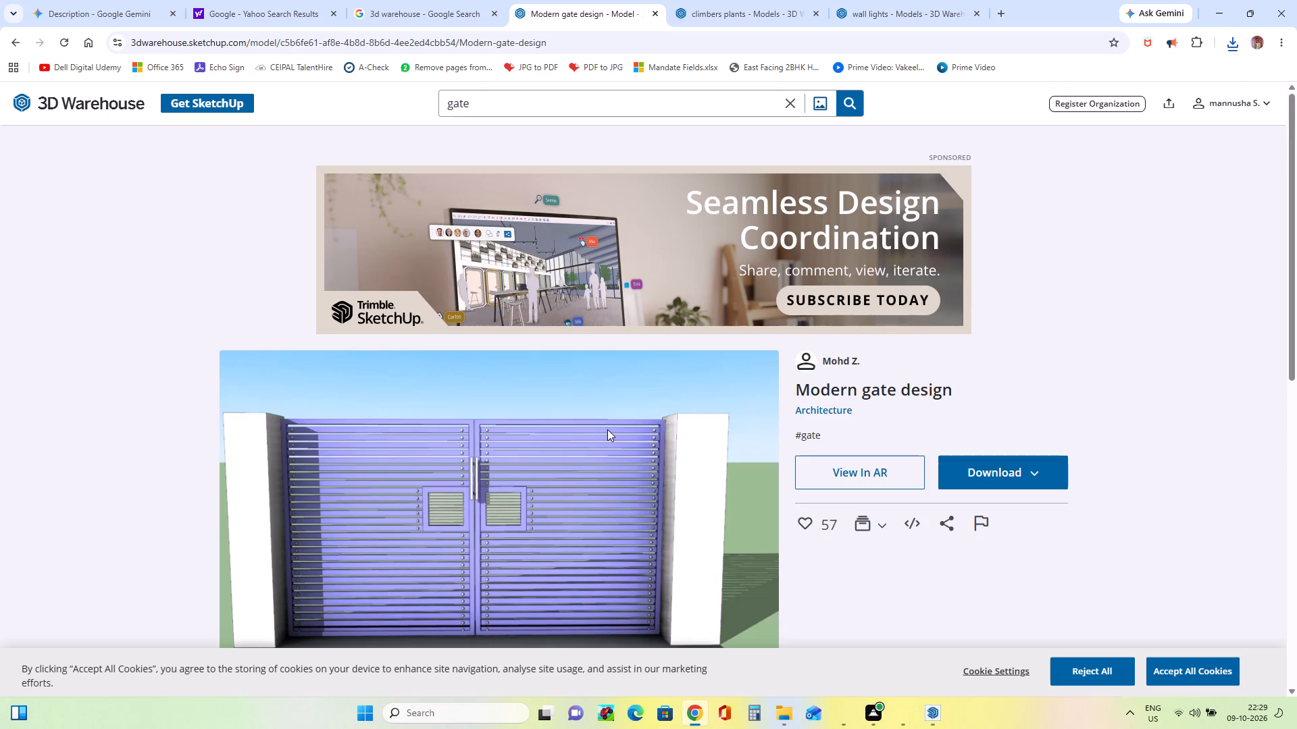
{"action": "left_click", "coordinate": [14, 41]}
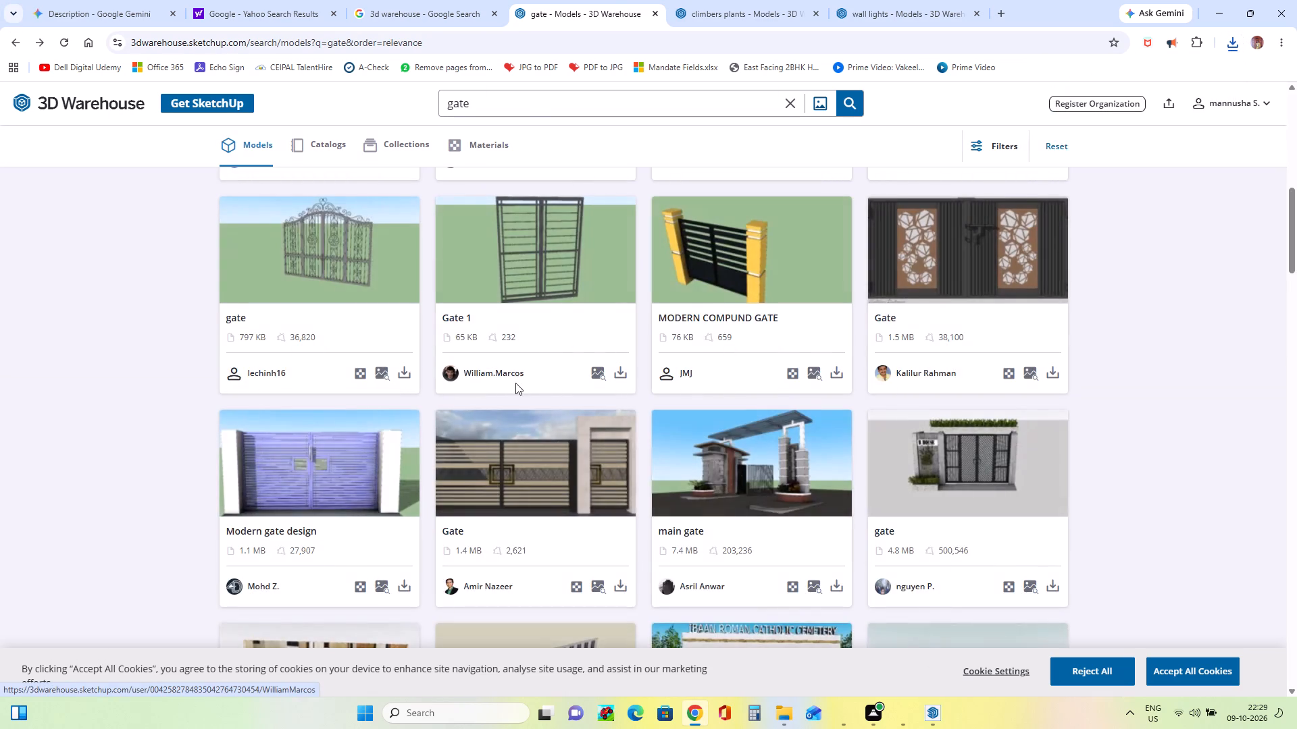
Browse the 3D Warehouse gate results through to the end of the list for alternative driveway gate designs.
{"action": "scroll", "coordinate": [515, 383], "scroll_direction": "up", "scroll_amount": 8}
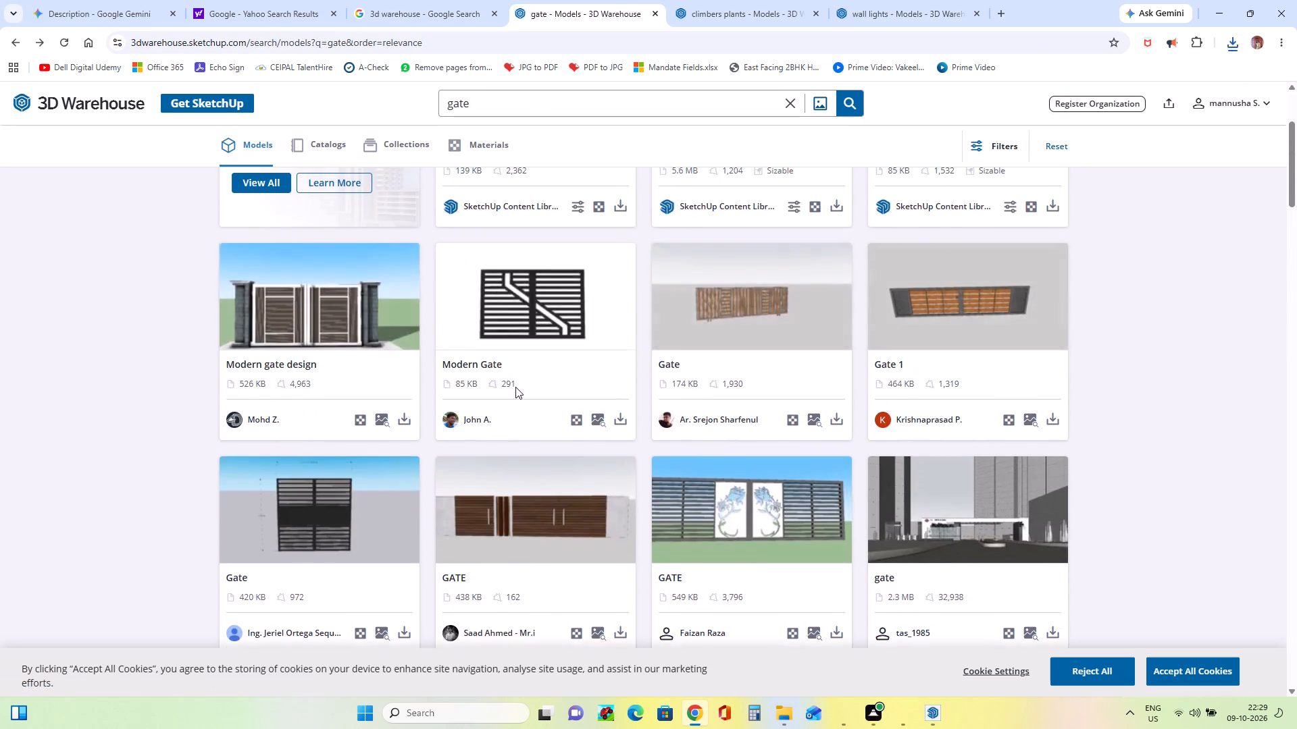
{"action": "scroll", "coordinate": [515, 387], "scroll_direction": "up", "scroll_amount": 6}
{"action": "scroll", "coordinate": [515, 387], "scroll_direction": "down", "scroll_amount": 7}
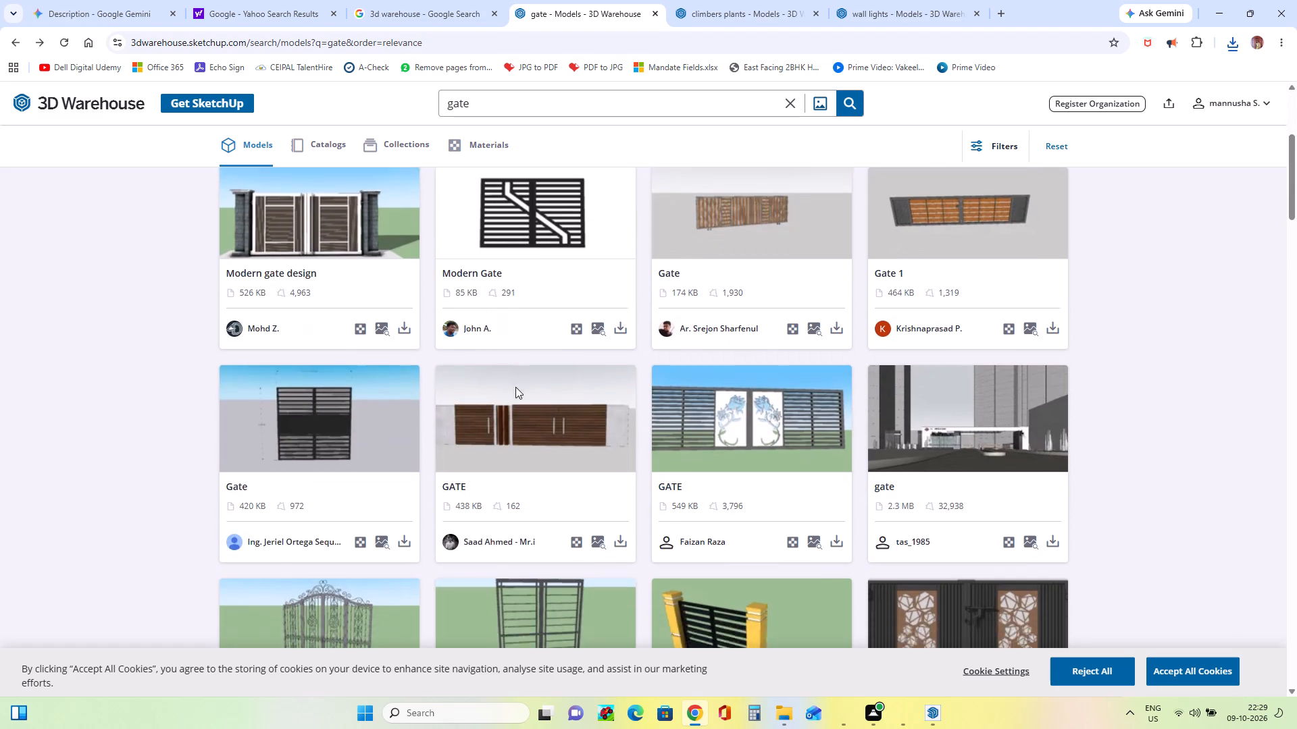
{"action": "scroll", "coordinate": [515, 387], "scroll_direction": "down", "scroll_amount": 16}
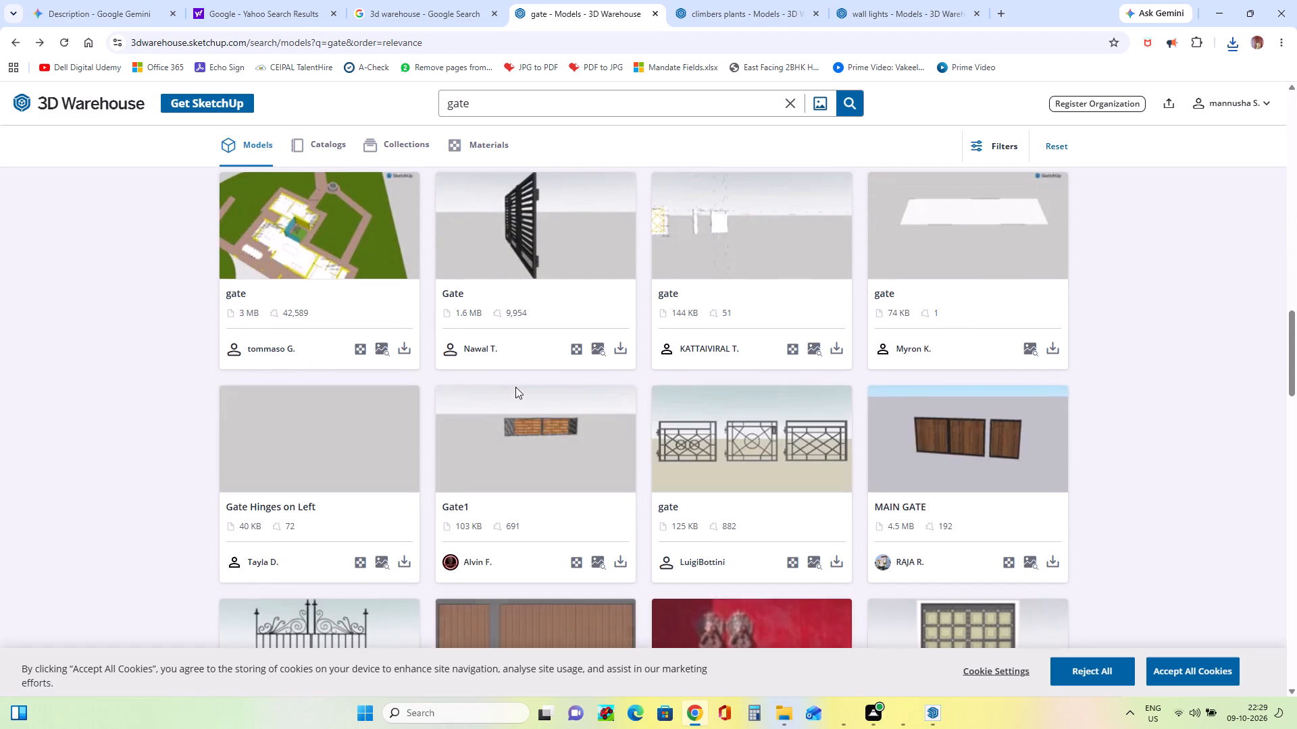
{"action": "scroll", "coordinate": [515, 387], "scroll_direction": "down", "scroll_amount": 1}
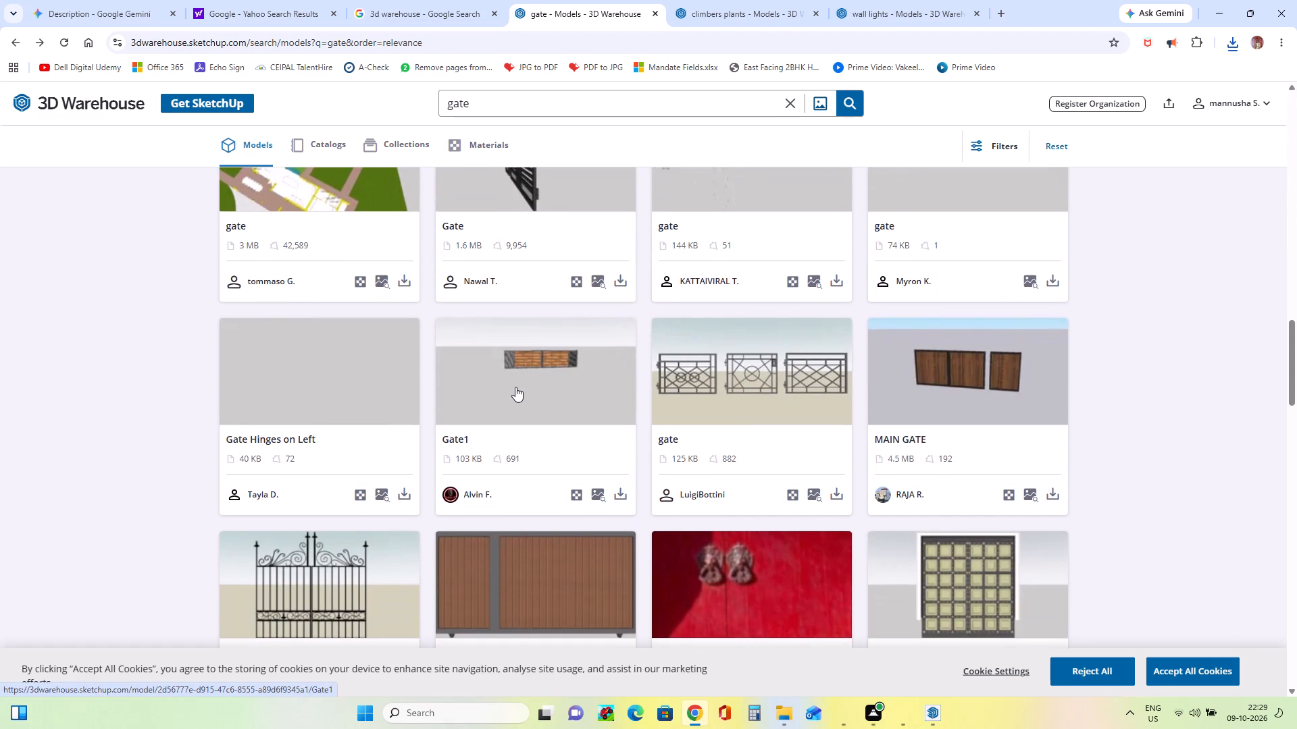
{"action": "scroll", "coordinate": [515, 387], "scroll_direction": "down", "scroll_amount": 6}
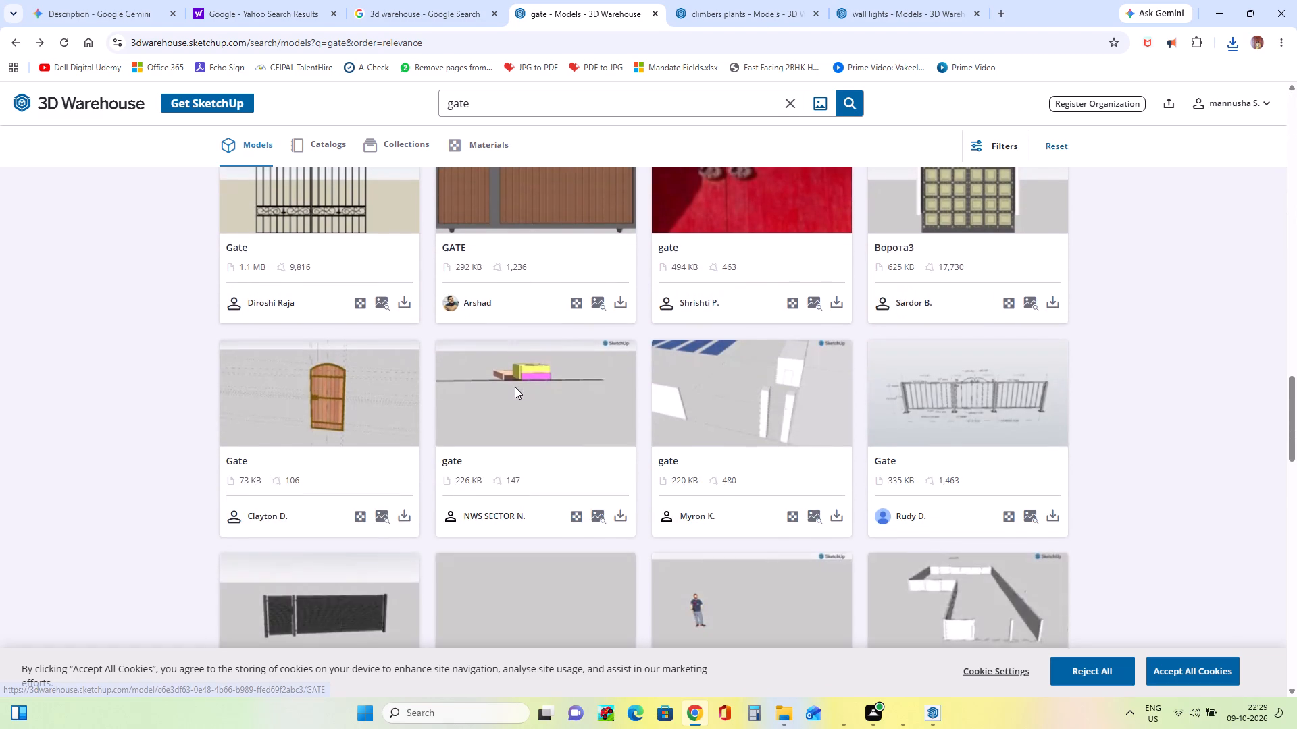
{"action": "scroll", "coordinate": [515, 387], "scroll_direction": "down", "scroll_amount": 16}
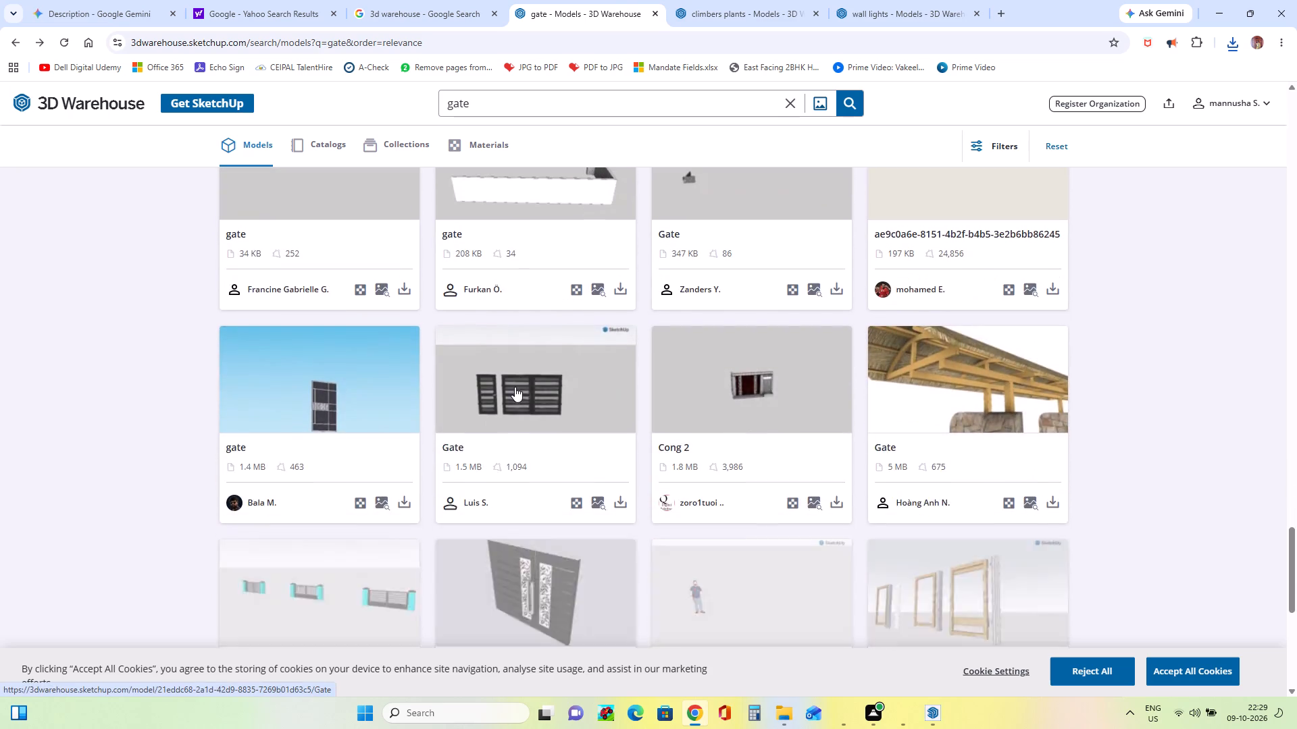
{"action": "scroll", "coordinate": [515, 387], "scroll_direction": "down", "scroll_amount": 5}
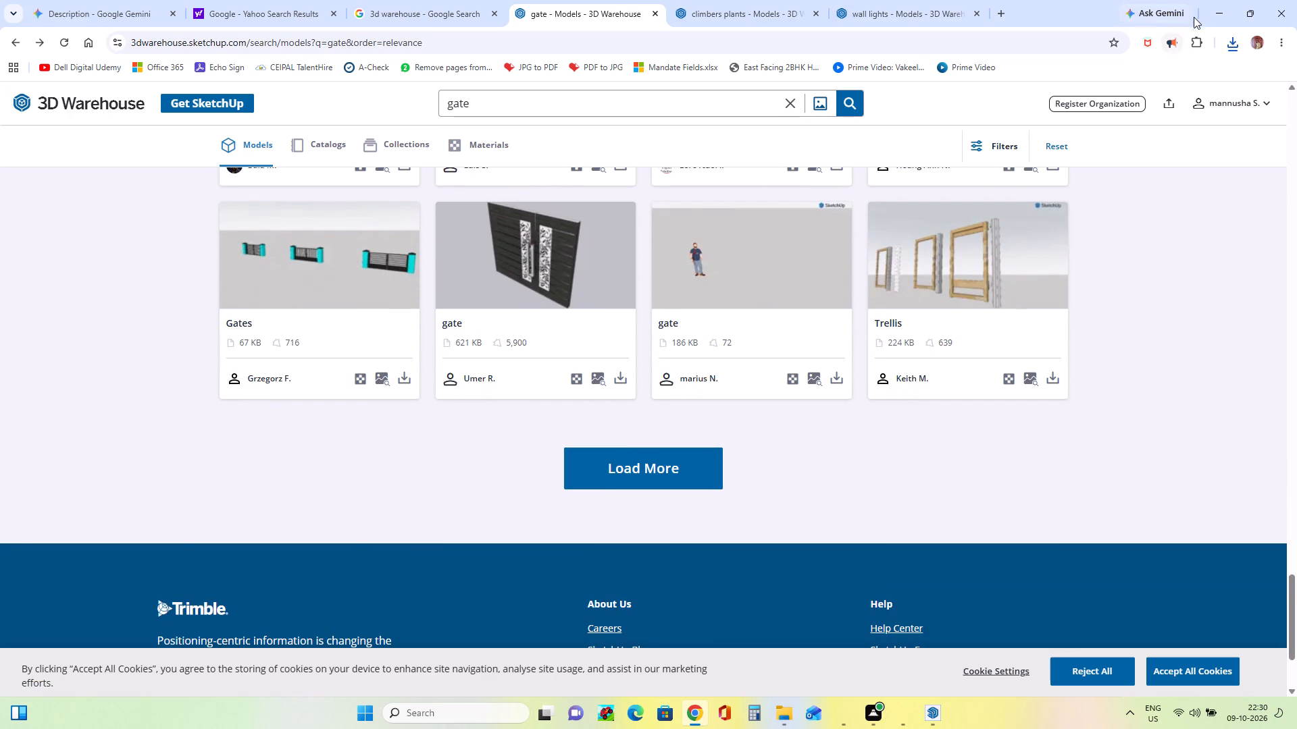
Switch to SketchUp, import the downloaded poarta+metal+2x5m gate model and place it on the ground beside the house.
{"action": "left_click", "coordinate": [1209, 9]}
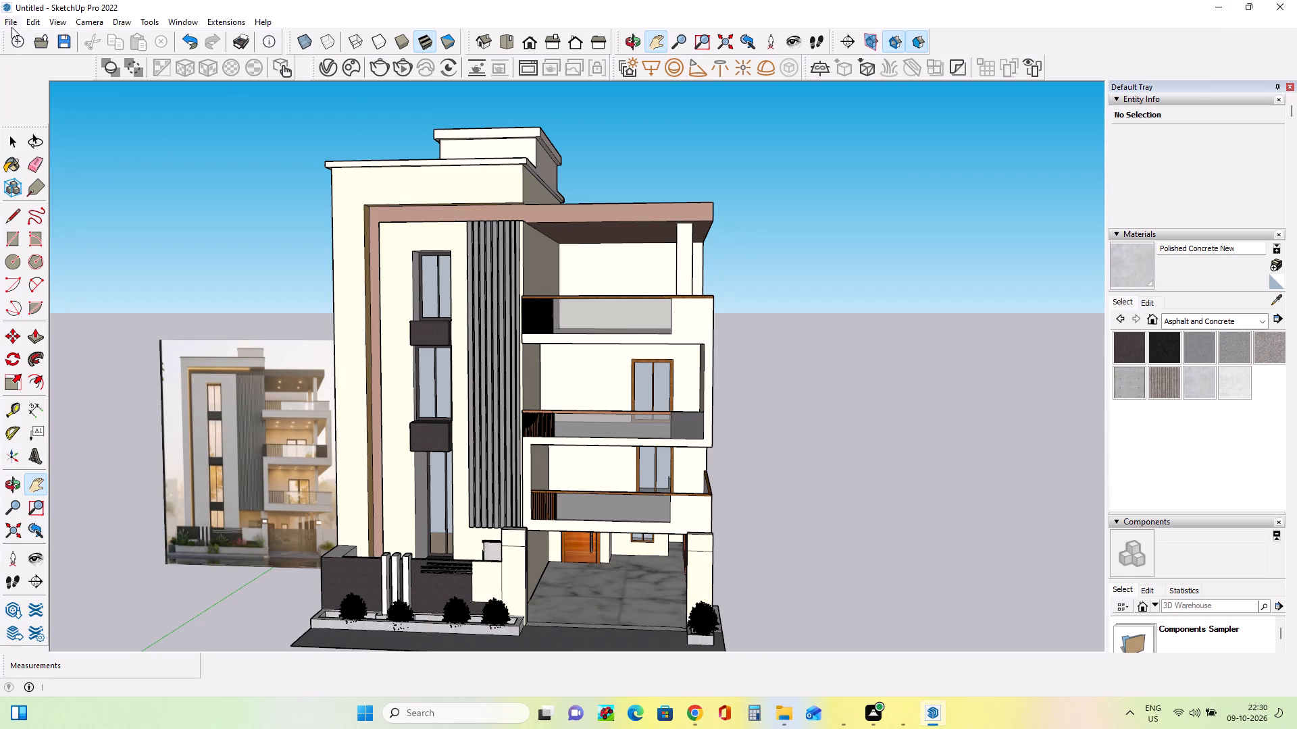
{"action": "left_click", "coordinate": [11, 27]}
{"action": "left_click", "coordinate": [70, 258]}
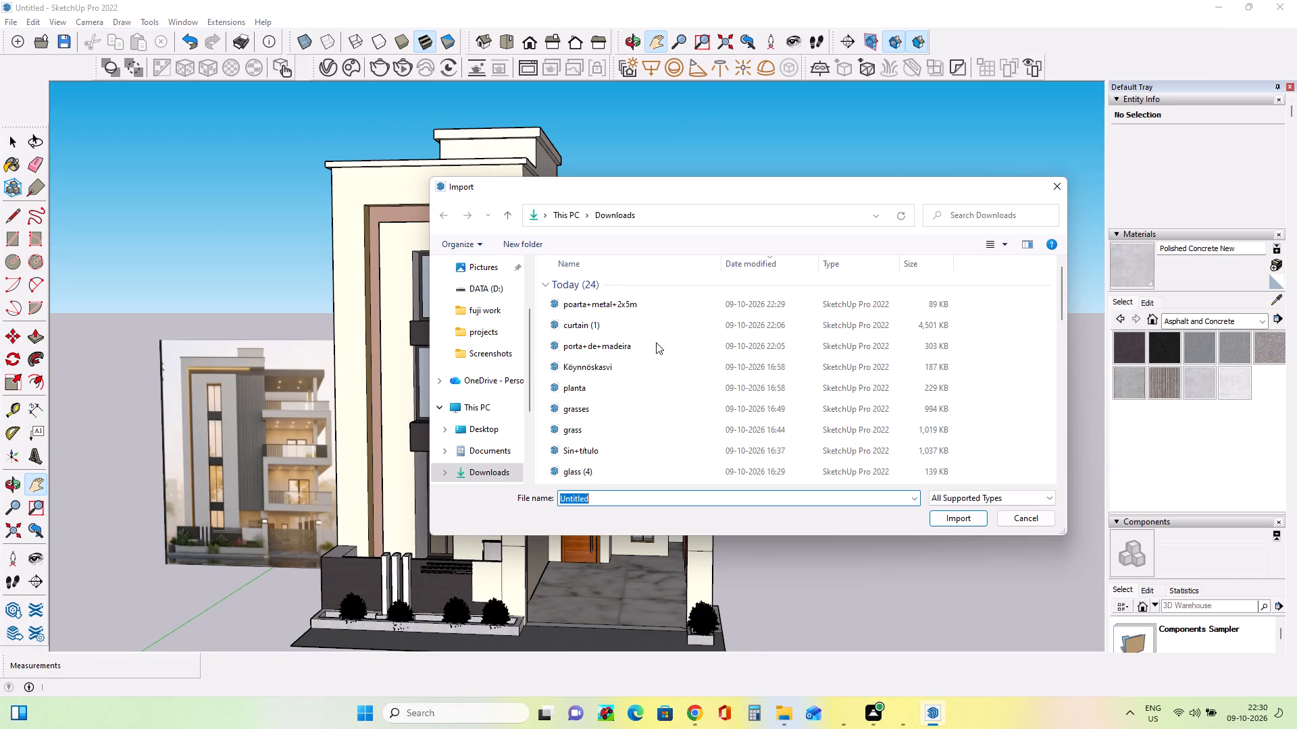
{"action": "left_click", "coordinate": [614, 306]}
{"action": "left_click", "coordinate": [975, 525]}
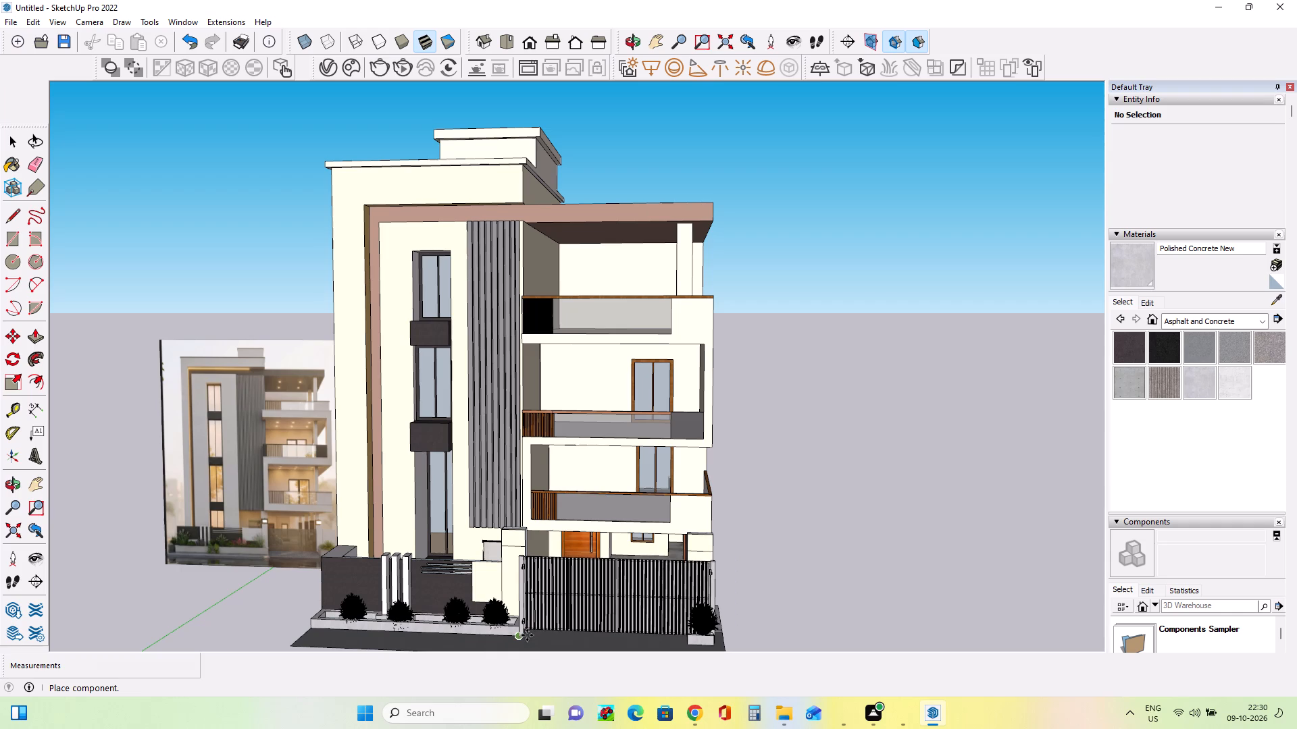
{"action": "left_click", "coordinate": [750, 610]}
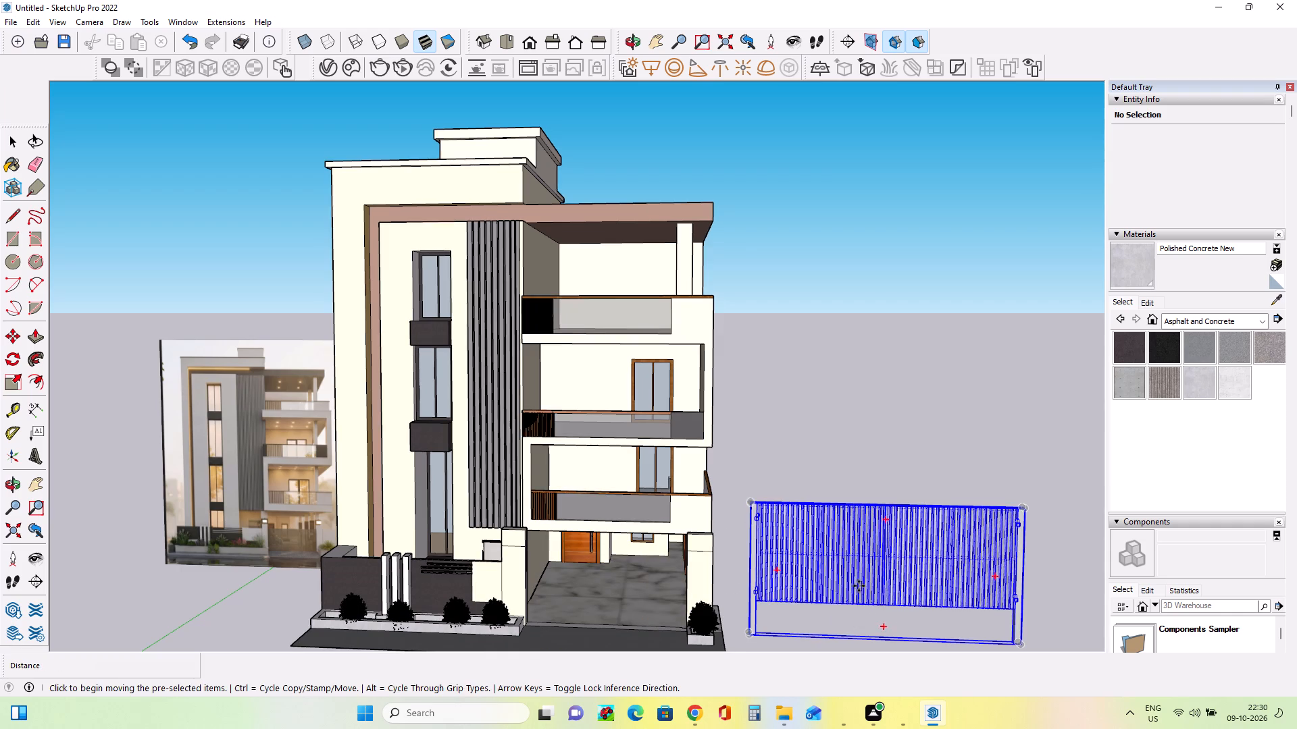
Scale the imported gate down uniformly to about 0.59 from its upper corner.
{"action": "left_click", "coordinate": [5, 383]}
{"action": "left_click", "coordinate": [1020, 501]}
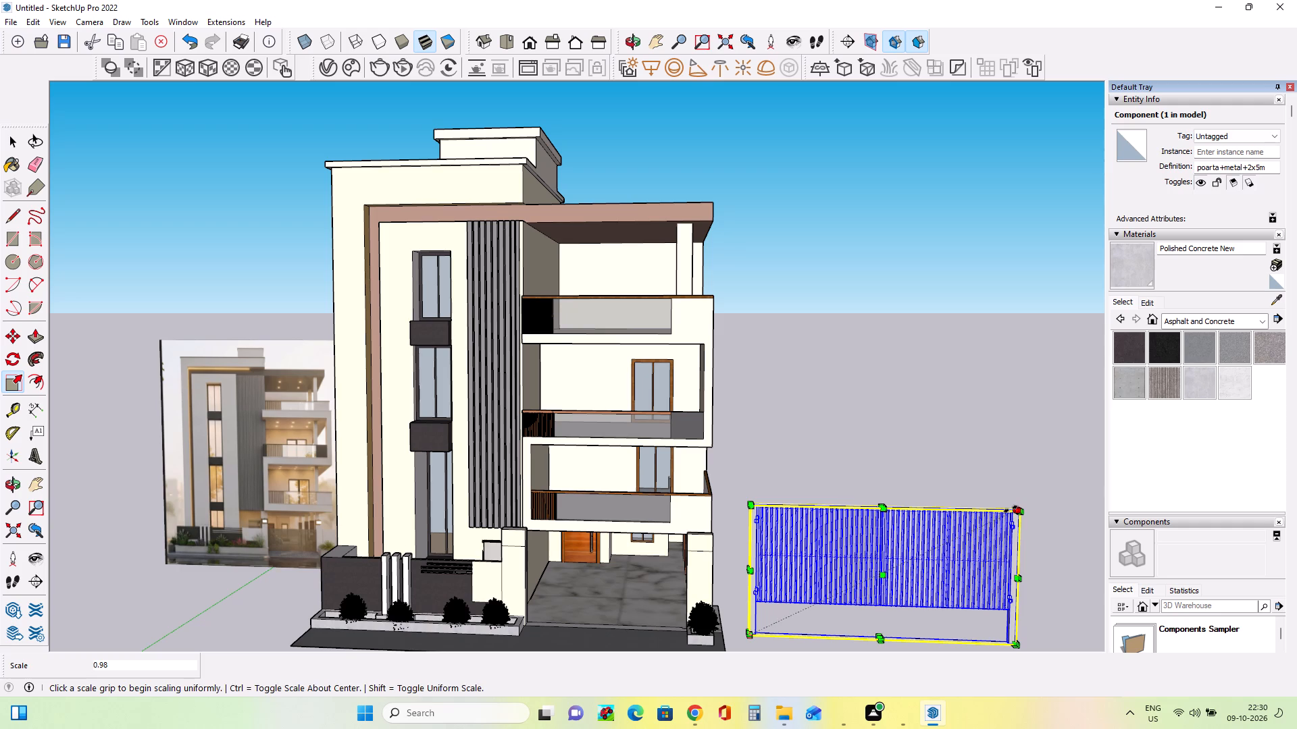
{"action": "left_click_drag", "start_coordinate": [1011, 509], "coordinate": [940, 590]}
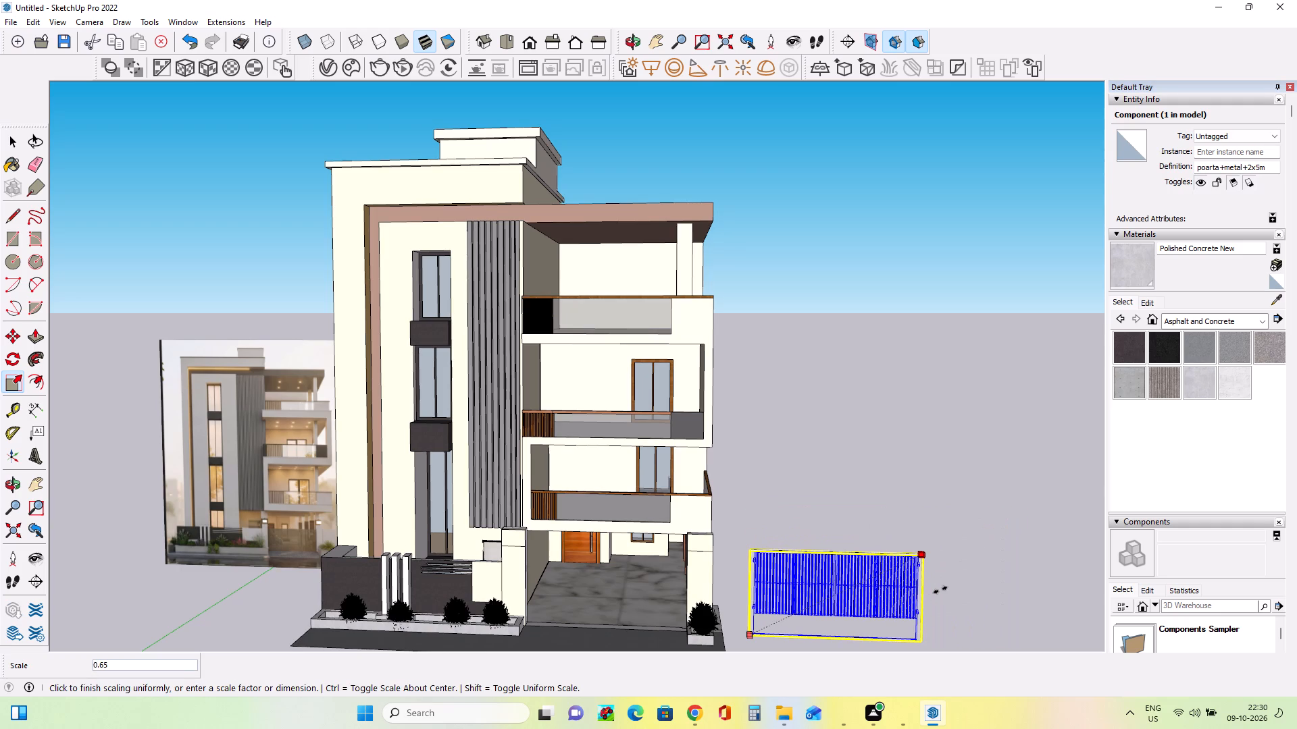
{"action": "left_click_drag", "start_coordinate": [940, 590], "coordinate": [927, 603]}
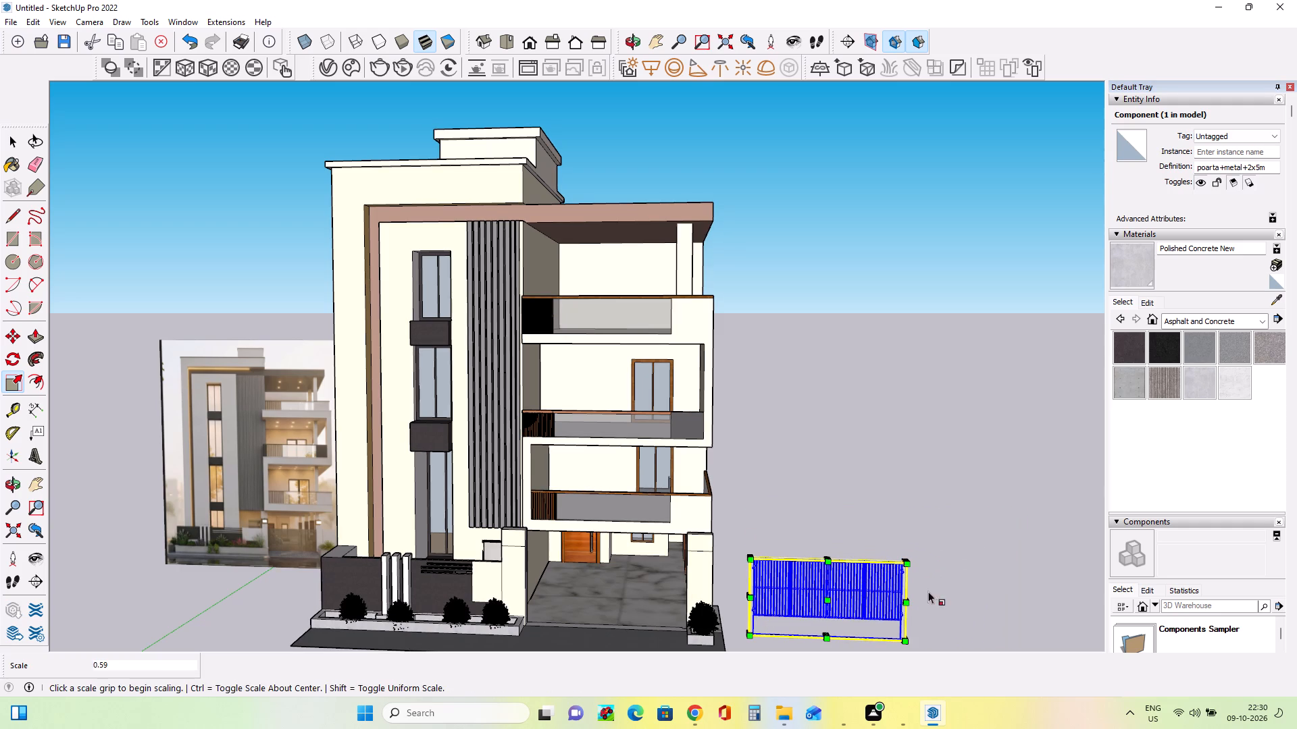
Move the gate into the driveway entrance, seating its bottom corner at the base of the pillar beside the boundary wall, set slightly inward.
{"action": "left_click", "coordinate": [17, 330]}
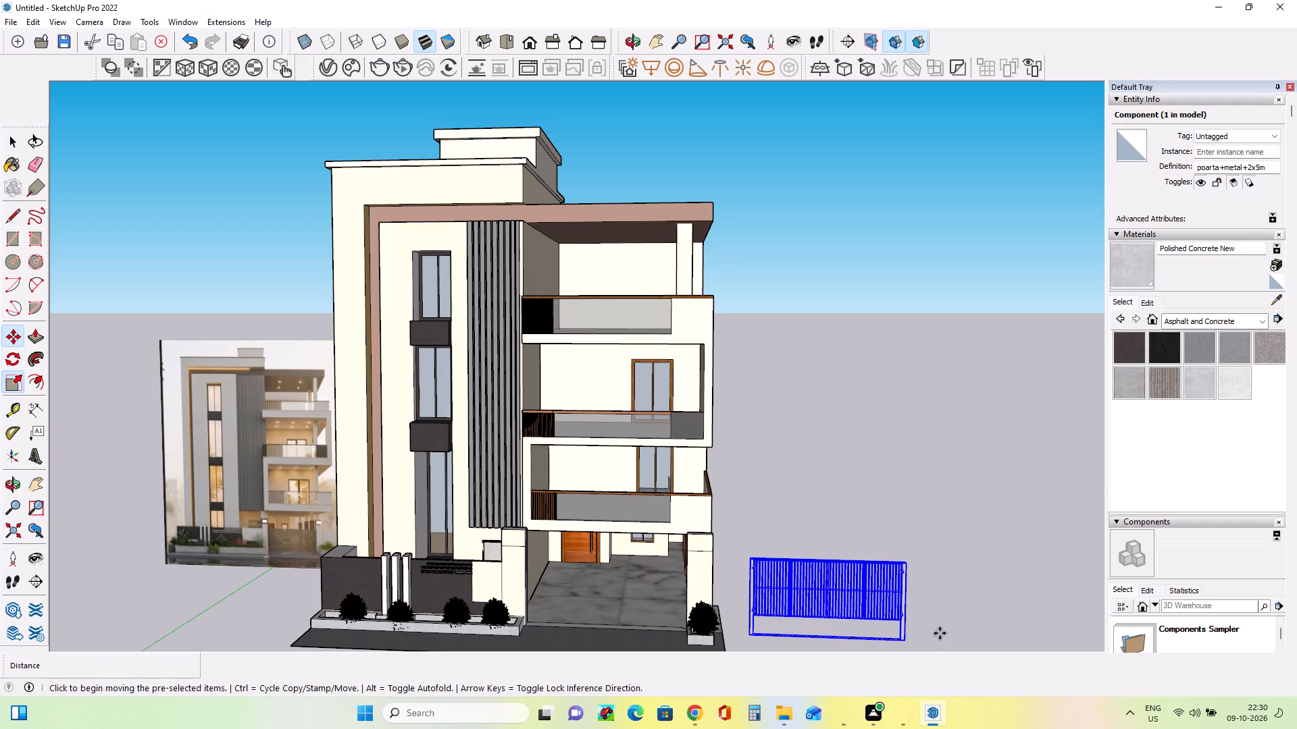
{"action": "left_click", "coordinate": [751, 634]}
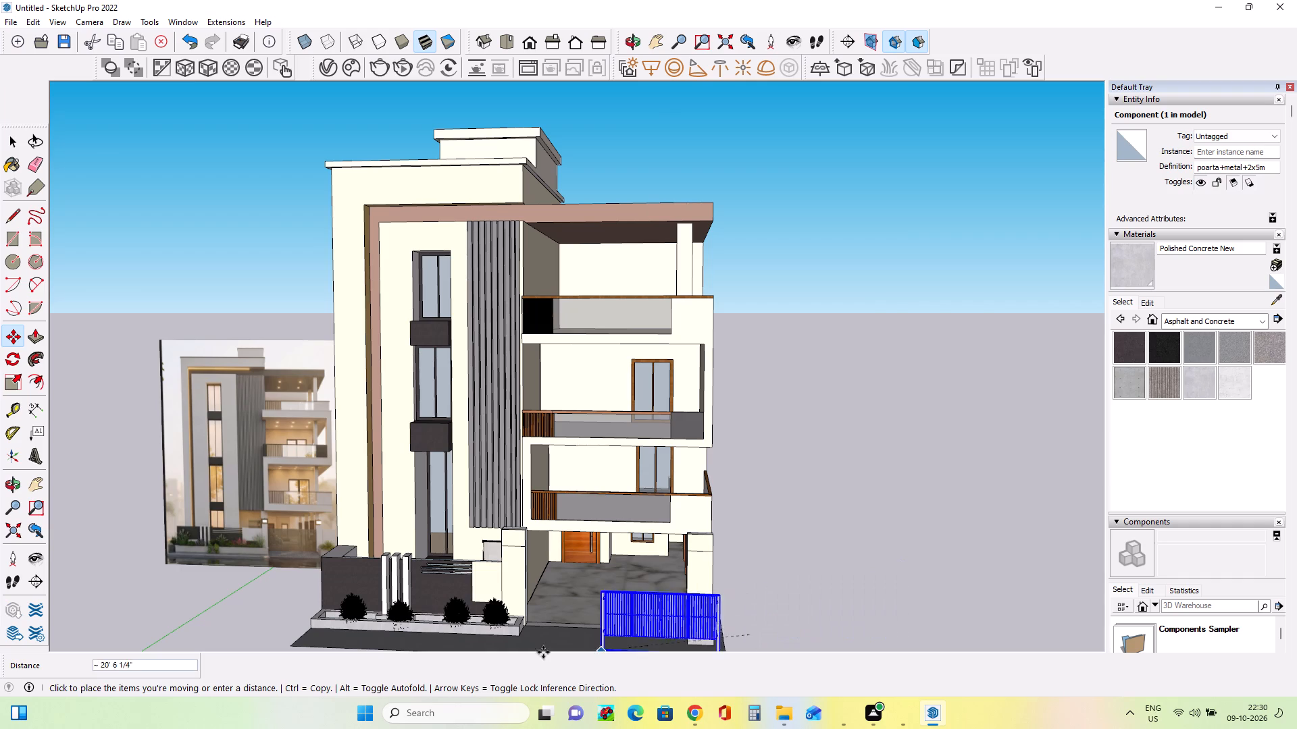
{"action": "left_click", "coordinate": [525, 621]}
{"action": "scroll", "coordinate": [559, 632], "scroll_direction": "up", "scroll_amount": 8}
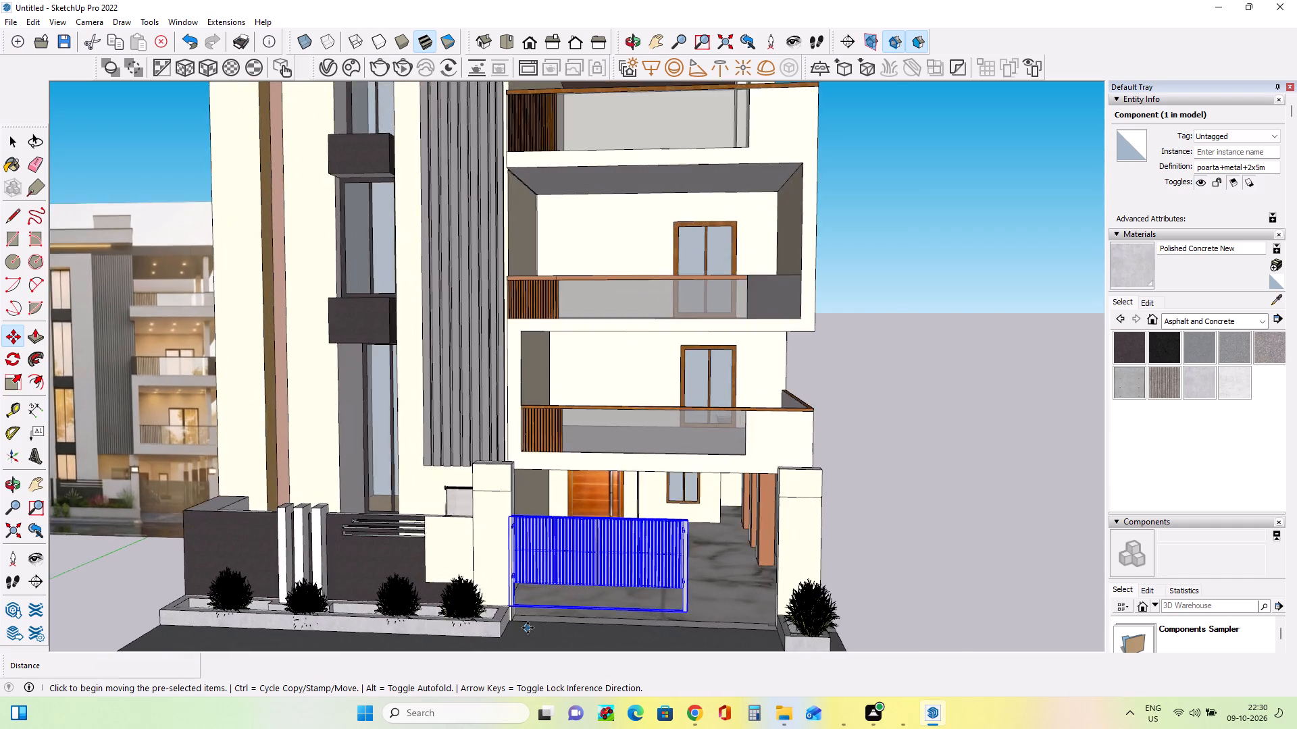
{"action": "scroll", "coordinate": [528, 628], "scroll_direction": "up", "scroll_amount": 8}
{"action": "middle_click_drag", "start_coordinate": [542, 623], "coordinate": [607, 625]}
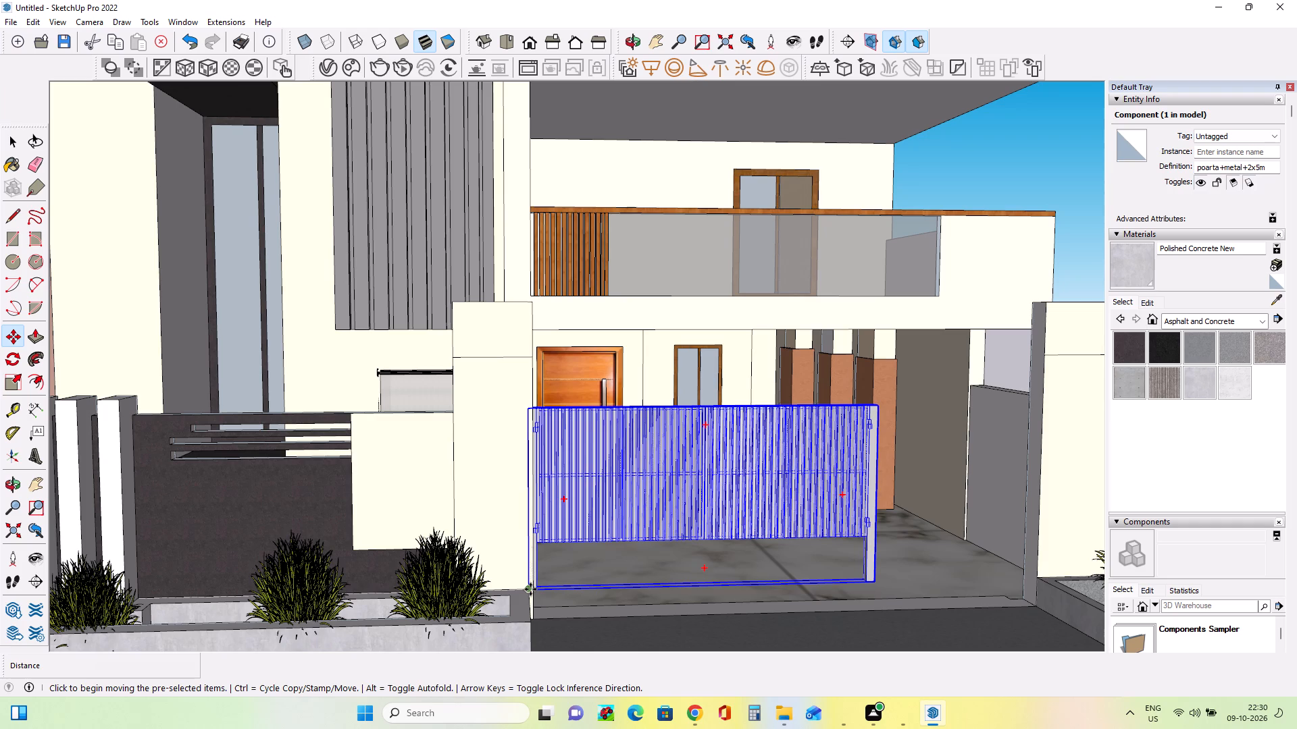
{"action": "left_click", "coordinate": [530, 589]}
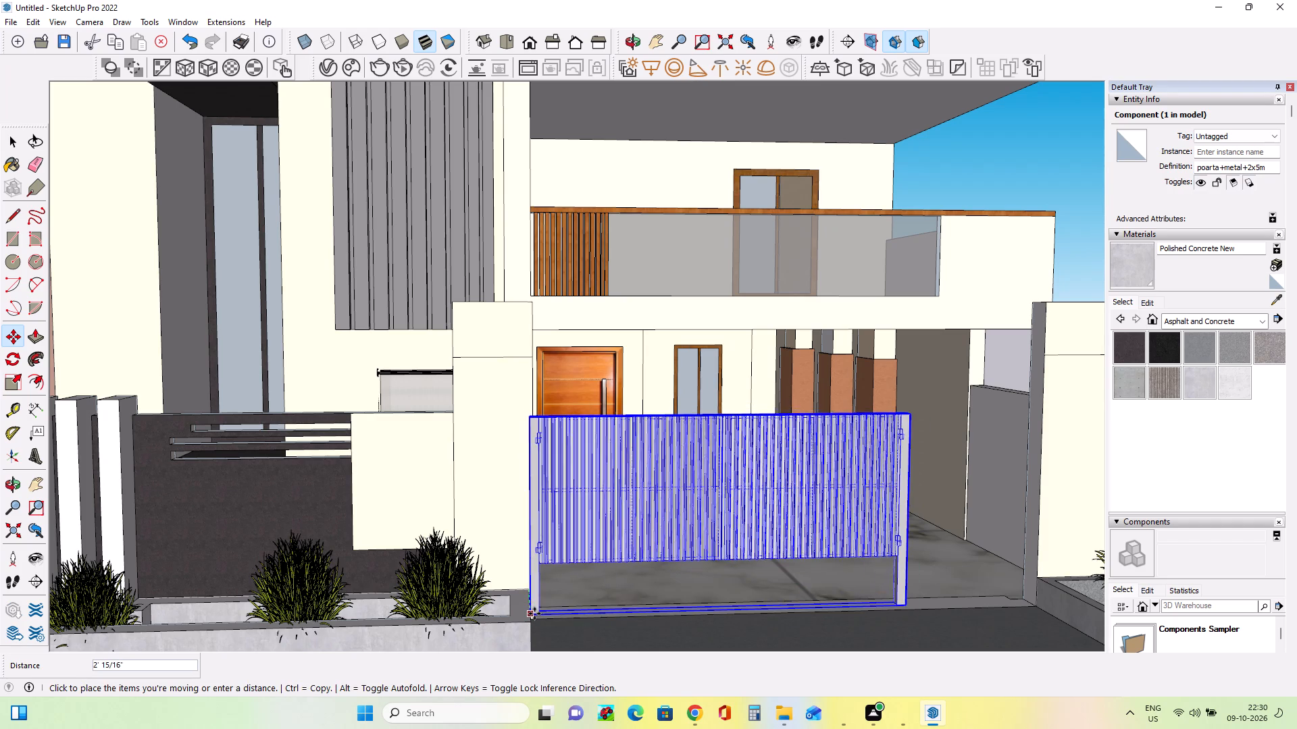
{"action": "scroll", "coordinate": [534, 614], "scroll_direction": "up", "scroll_amount": 9}
{"action": "middle_click_drag", "start_coordinate": [623, 607], "coordinate": [472, 604]}
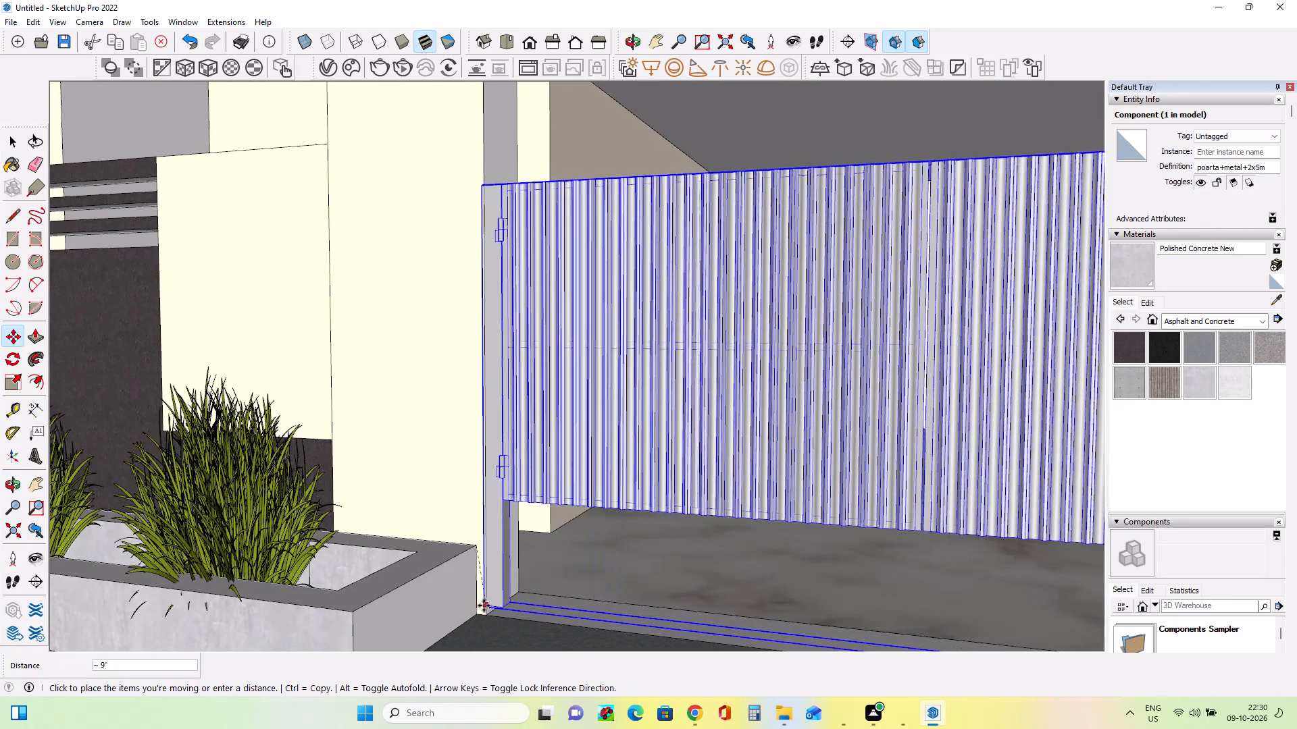
{"action": "left_click", "coordinate": [488, 616]}
{"action": "left_click", "coordinate": [488, 616]}
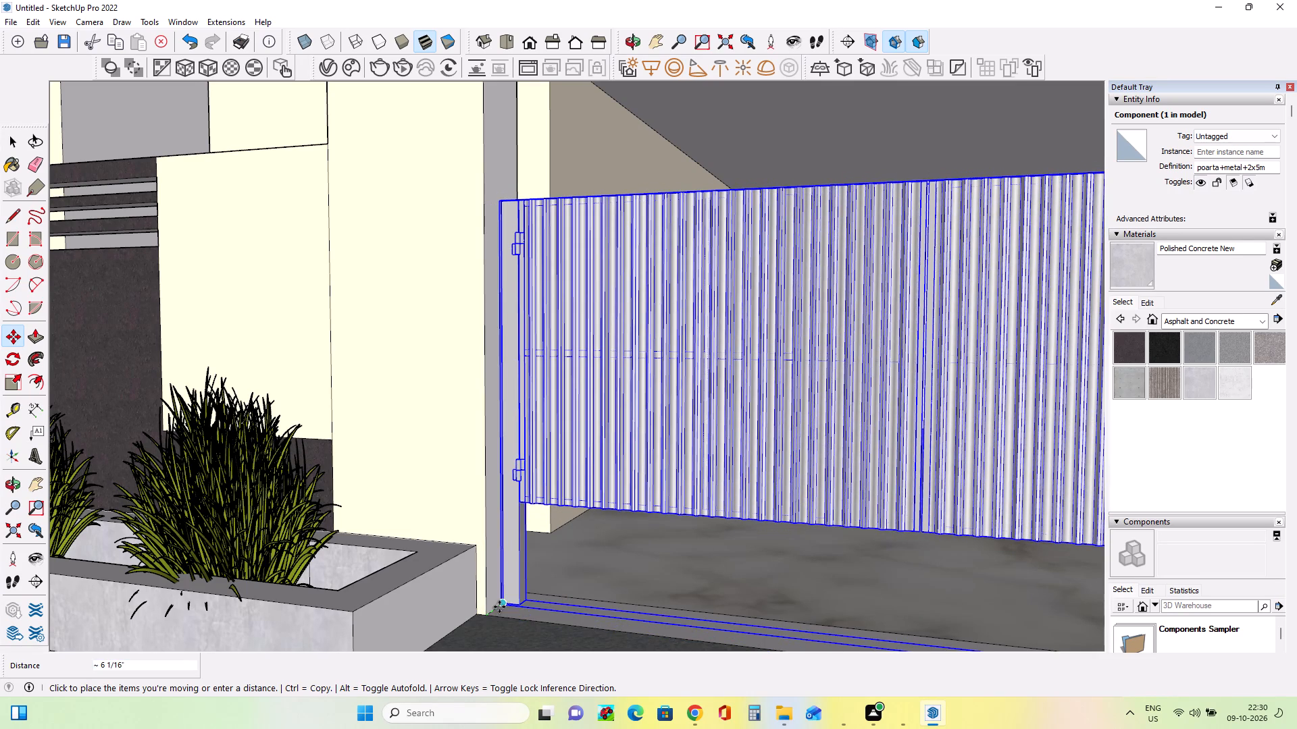
{"action": "left_click", "coordinate": [499, 607]}
Scale the gate up uniformly from its free upper corner so that it spans most of the driveway opening.
{"action": "scroll", "coordinate": [534, 597], "scroll_direction": "down", "scroll_amount": 15}
{"action": "scroll", "coordinate": [534, 597], "scroll_direction": "down", "scroll_amount": 8}
{"action": "middle_click_drag", "start_coordinate": [895, 576], "coordinate": [842, 575]}
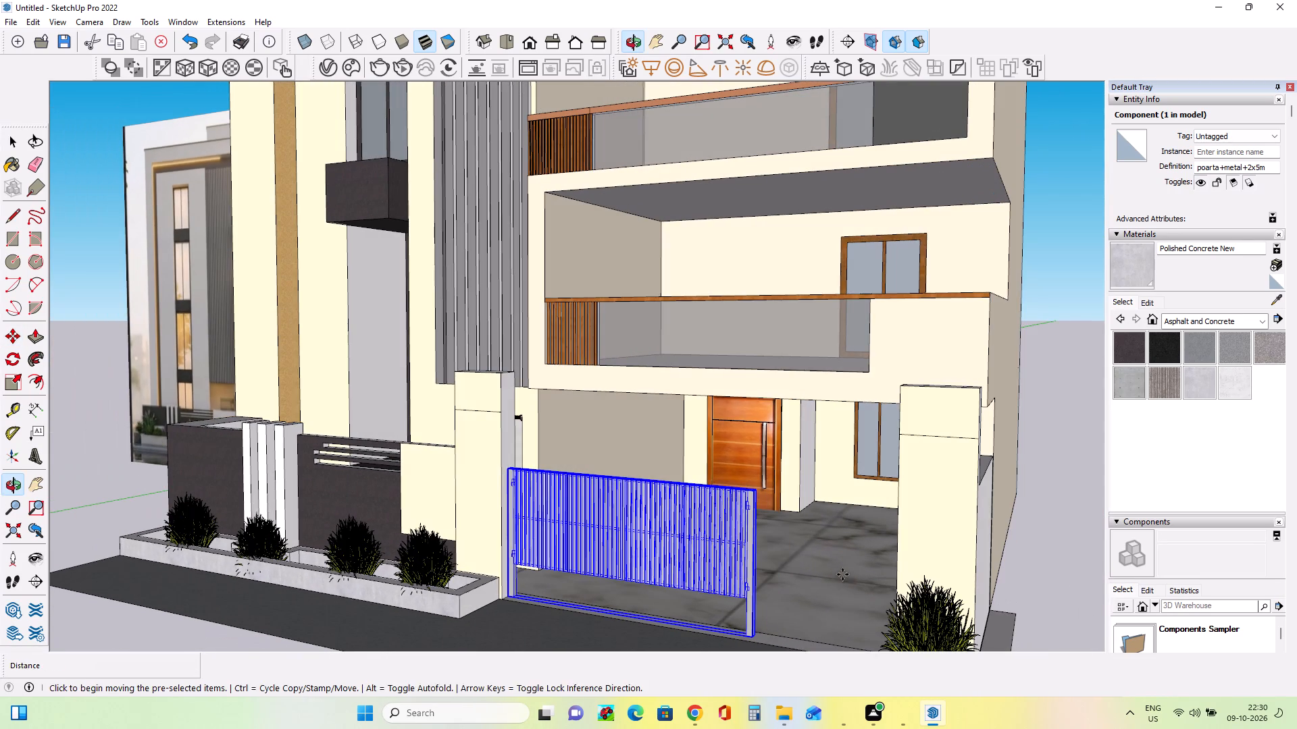
{"action": "left_click", "coordinate": [14, 386]}
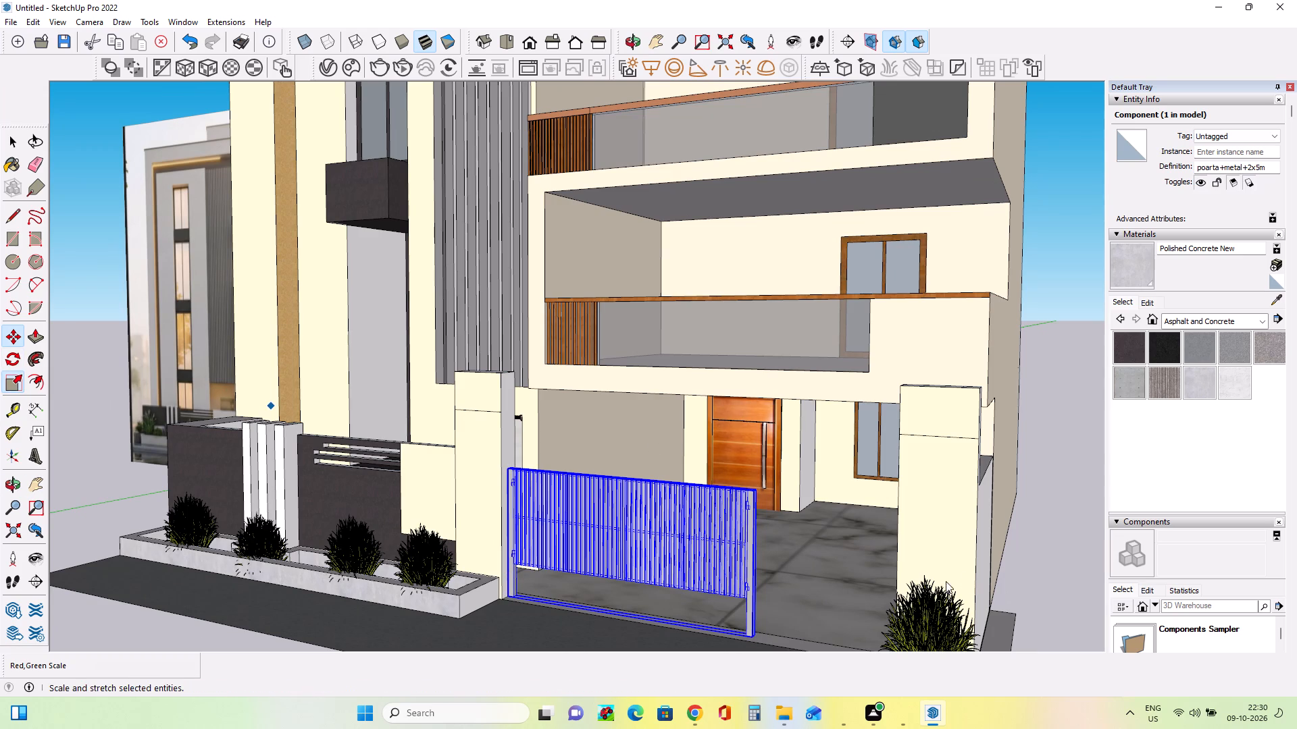
{"action": "left_click", "coordinate": [756, 489]}
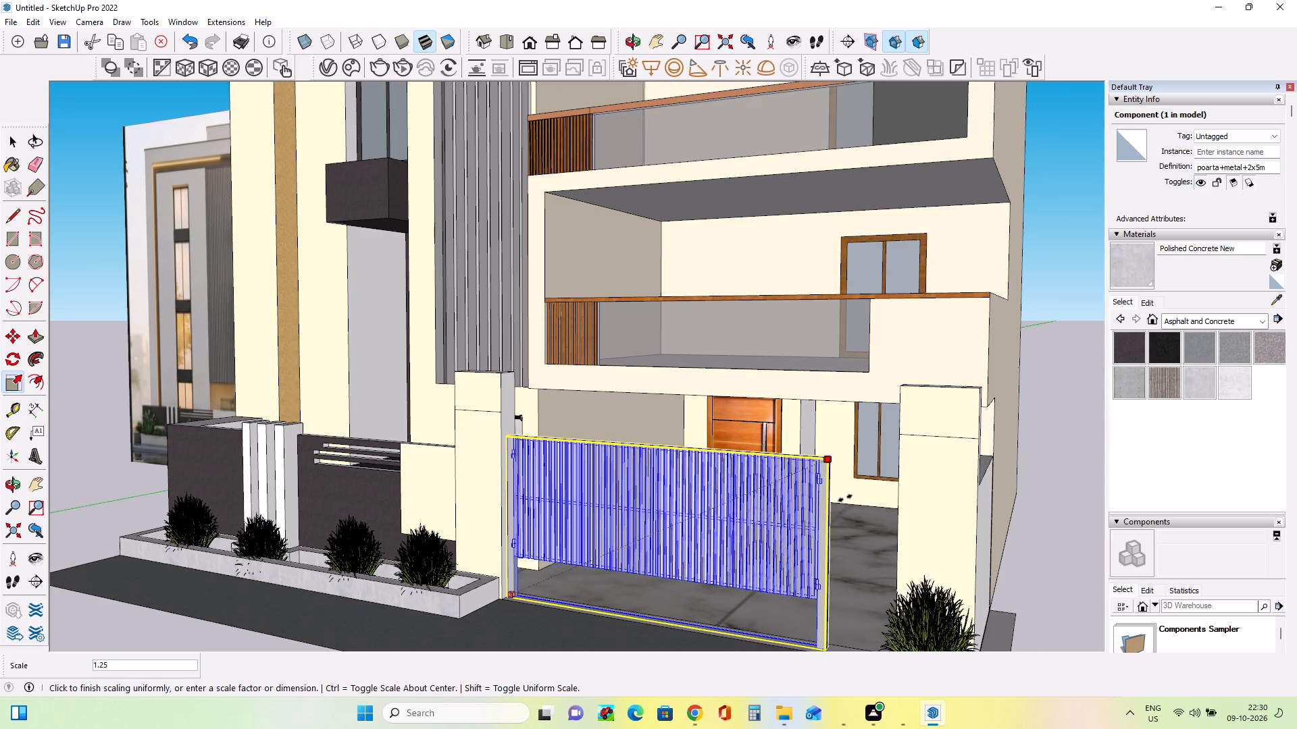
{"action": "left_click", "coordinate": [877, 501]}
Stretch the gate along the red axis by about 1.1 to reach the opposite gate pillar.
{"action": "middle_click_drag", "start_coordinate": [902, 570], "coordinate": [848, 568]}
{"action": "middle_click_drag", "start_coordinate": [827, 570], "coordinate": [815, 571]}
{"action": "middle_click_drag", "start_coordinate": [800, 575], "coordinate": [778, 583]}
{"action": "scroll", "coordinate": [780, 574], "scroll_direction": "up", "scroll_amount": 3}
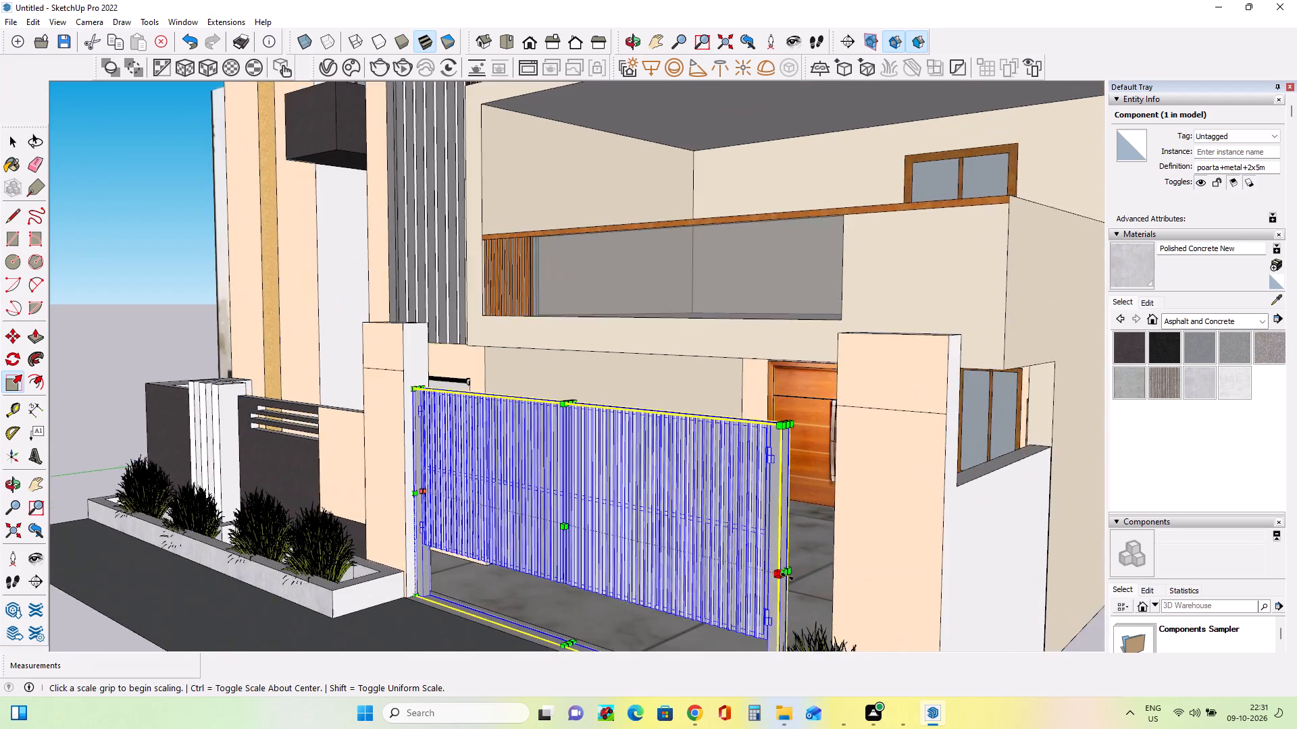
{"action": "scroll", "coordinate": [788, 576], "scroll_direction": "up", "scroll_amount": 3}
{"action": "left_click", "coordinate": [786, 574]}
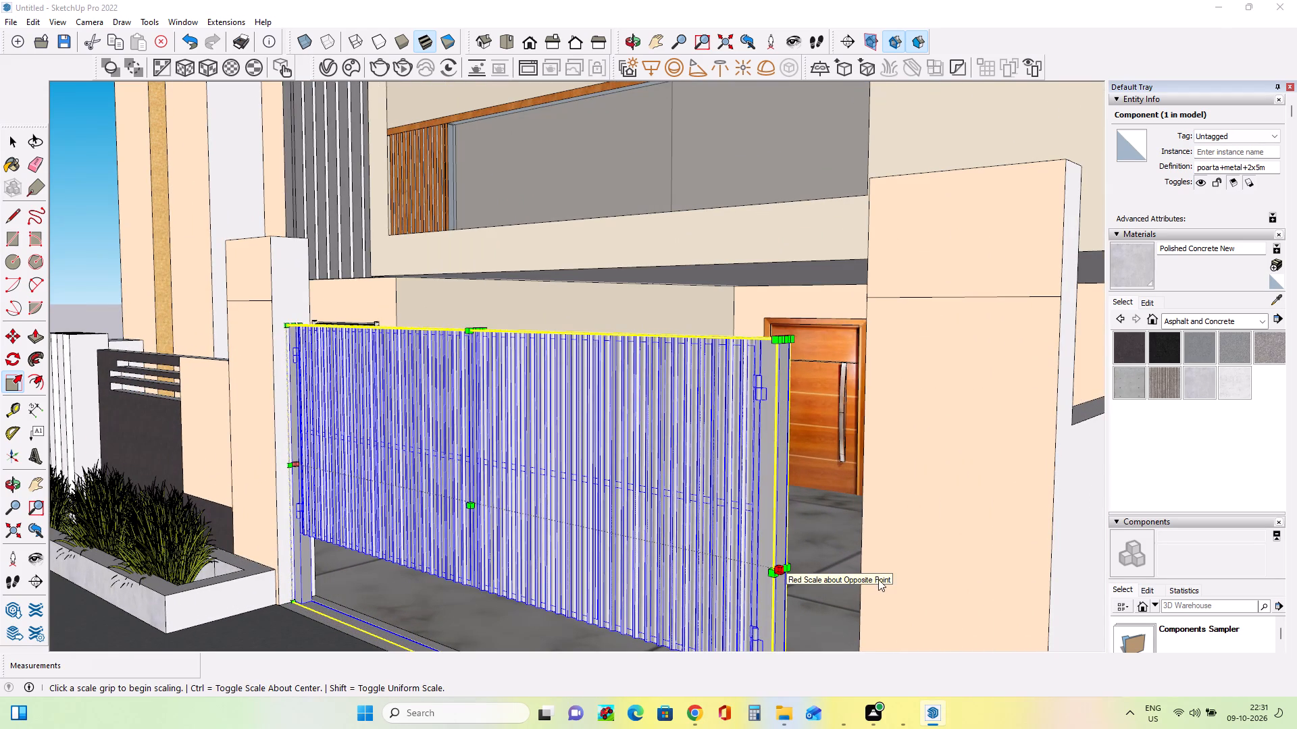
{"action": "left_click", "coordinate": [782, 574]}
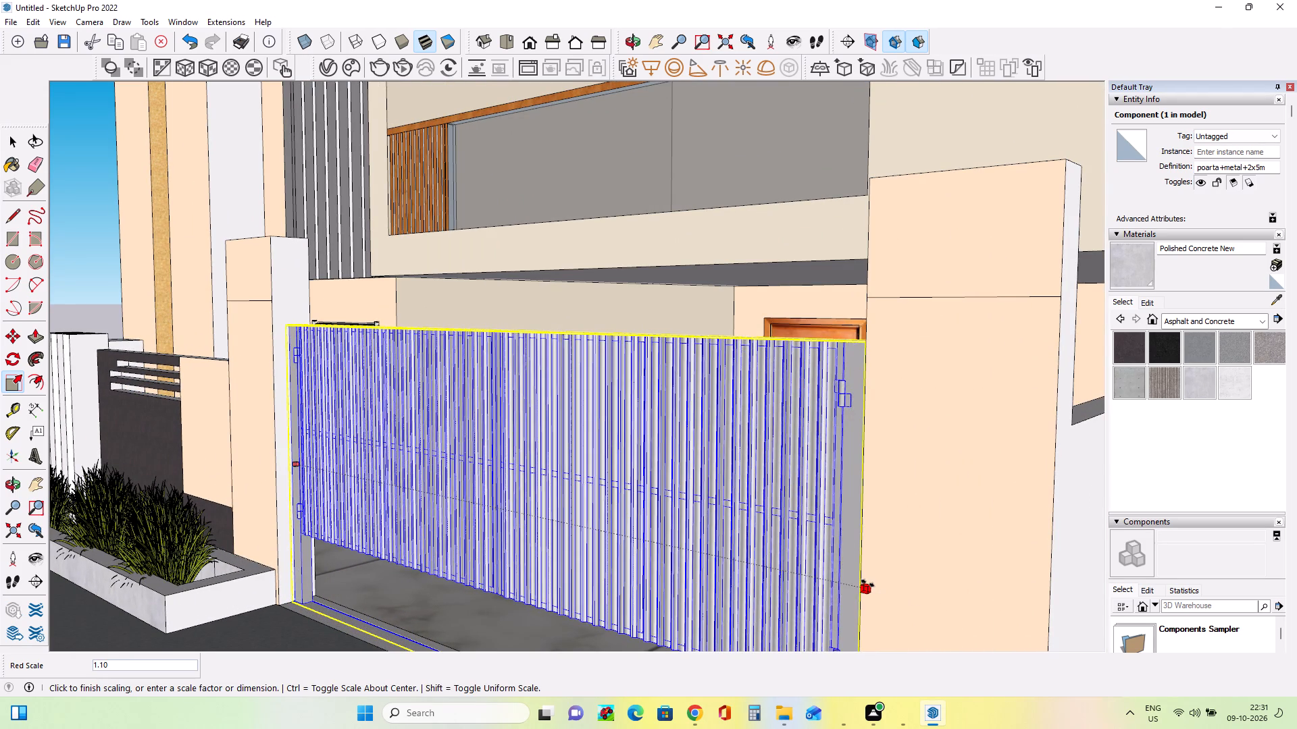
{"action": "left_click_drag", "start_coordinate": [868, 583], "coordinate": [879, 588]}
Deselect the gate and review its fit between the pillars and the whole elevation beside the reference image.
{"action": "scroll", "coordinate": [963, 593], "scroll_direction": "down", "scroll_amount": 15}
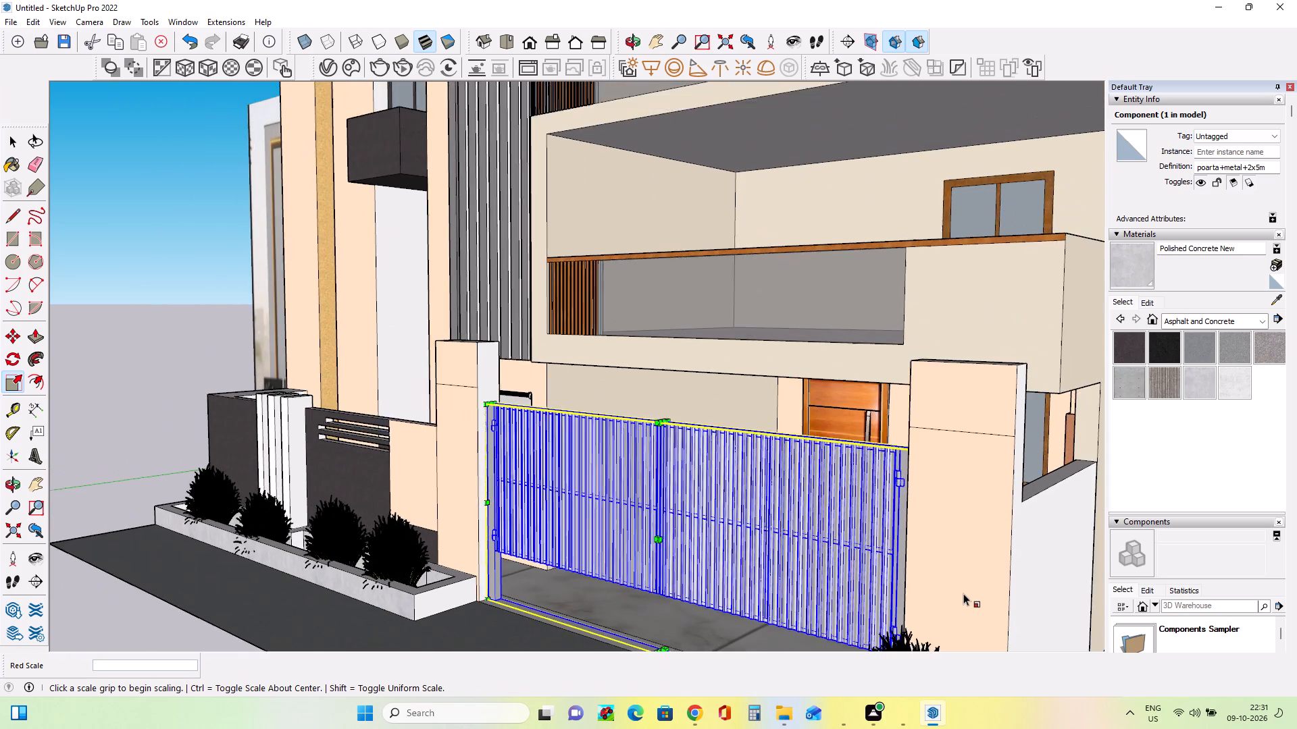
{"action": "scroll", "coordinate": [963, 593], "scroll_direction": "down", "scroll_amount": 16}
{"action": "middle_click_drag", "start_coordinate": [832, 613], "coordinate": [934, 619]}
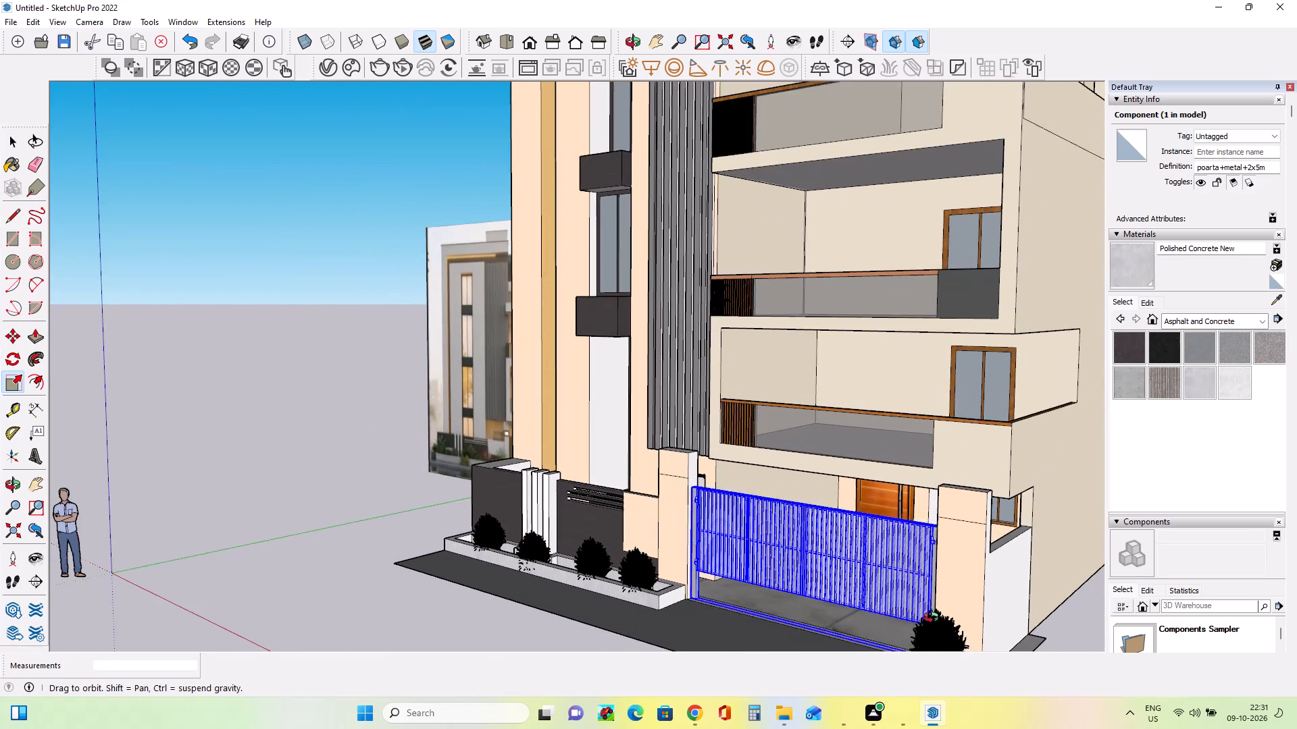
{"action": "middle_click_drag", "start_coordinate": [934, 619], "coordinate": [984, 627]}
{"action": "scroll", "coordinate": [983, 626], "scroll_direction": "down", "scroll_amount": 1}
{"action": "left_click", "coordinate": [9, 144]}
{"action": "left_click", "coordinate": [199, 251]}
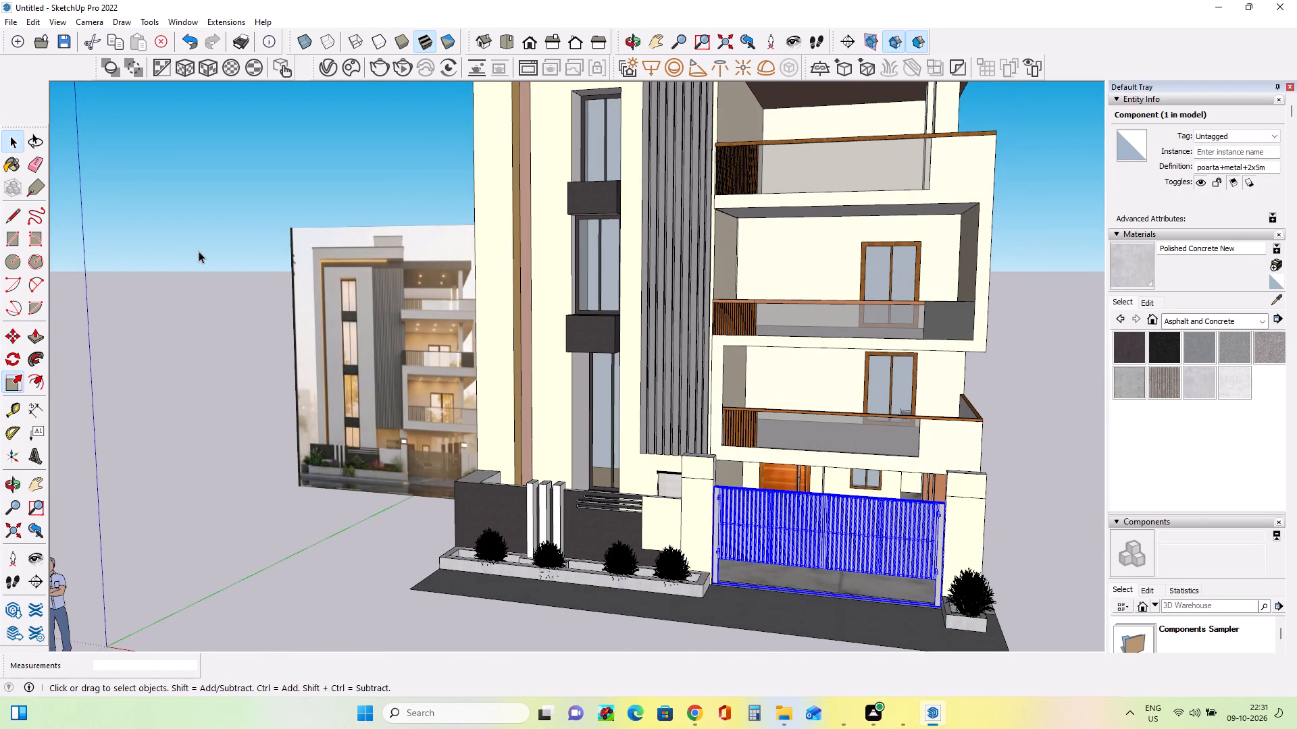
{"action": "scroll", "coordinate": [487, 494], "scroll_direction": "down", "scroll_amount": 1}
{"action": "middle_click_drag", "start_coordinate": [487, 494], "coordinate": [460, 510]}
{"action": "scroll", "coordinate": [529, 523], "scroll_direction": "down", "scroll_amount": 2}
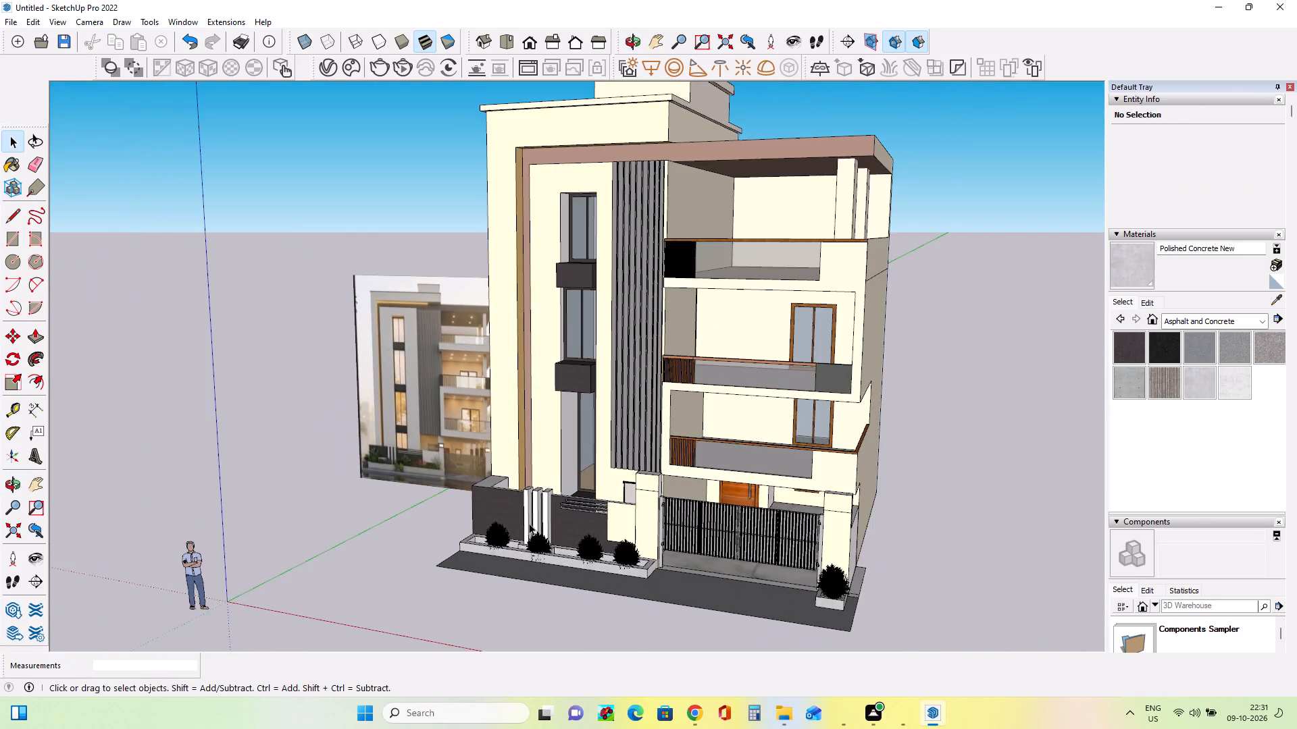
{"action": "scroll", "coordinate": [530, 524], "scroll_direction": "down", "scroll_amount": 3}
{"action": "middle_click_drag", "start_coordinate": [661, 556], "coordinate": [701, 503]}
{"action": "scroll", "coordinate": [673, 453], "scroll_direction": "up", "scroll_amount": 3}
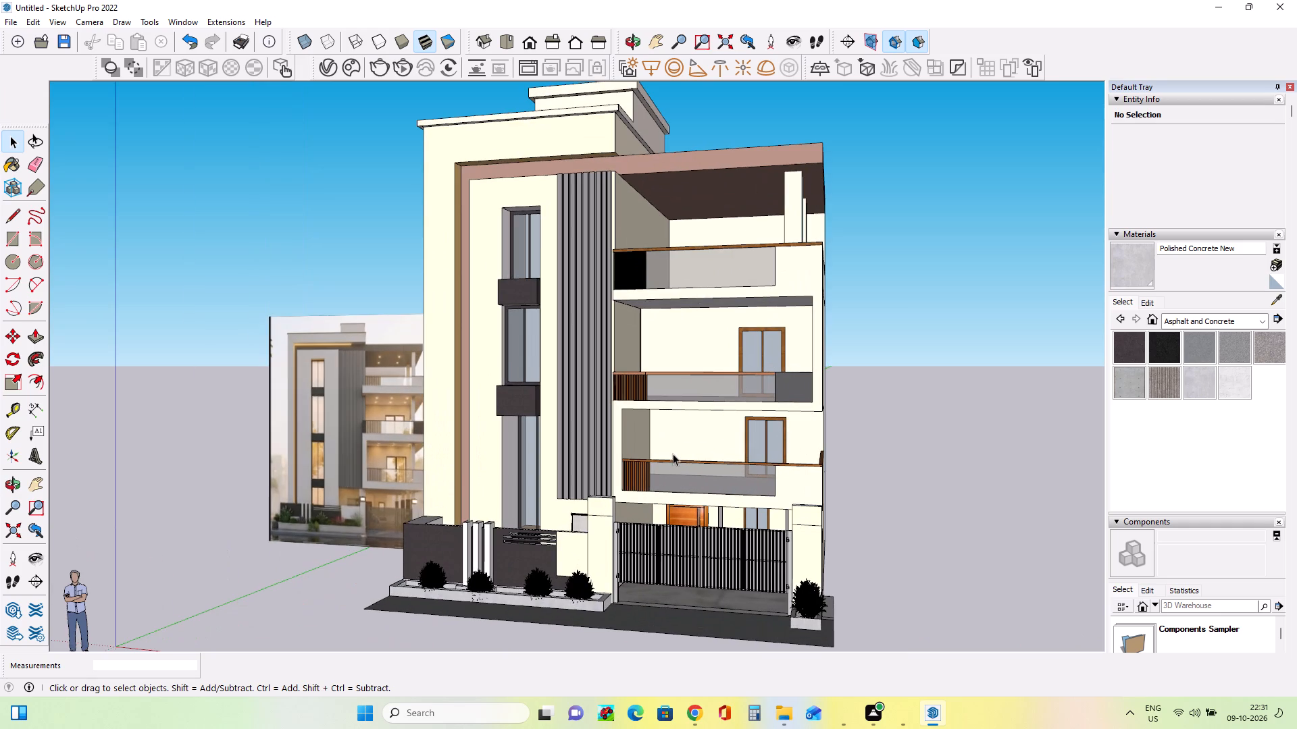
{"action": "scroll", "coordinate": [678, 462], "scroll_direction": "down", "scroll_amount": 1}
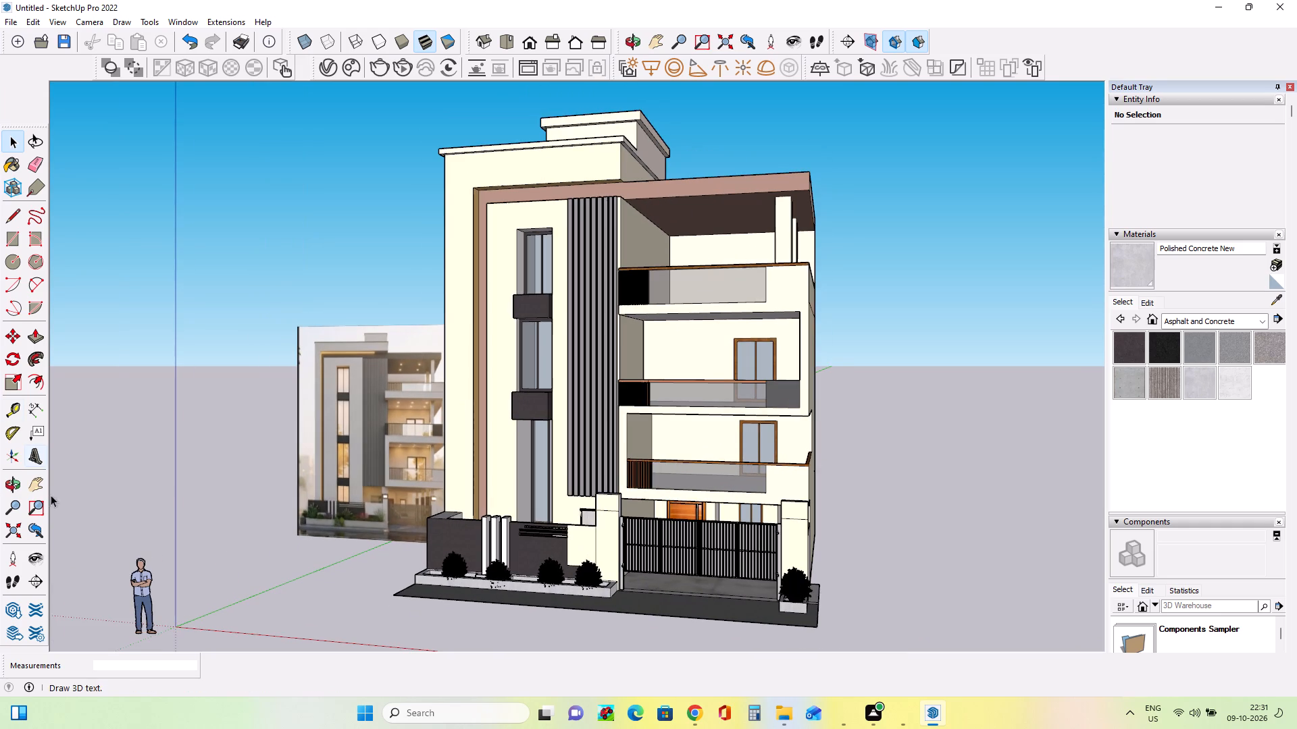
Frame the full front elevation with the gate and reference image in view and start a V-Ray render.
{"action": "left_click", "coordinate": [43, 485]}
{"action": "left_click_drag", "start_coordinate": [488, 478], "coordinate": [490, 507]}
{"action": "scroll", "coordinate": [512, 526], "scroll_direction": "up", "scroll_amount": 1}
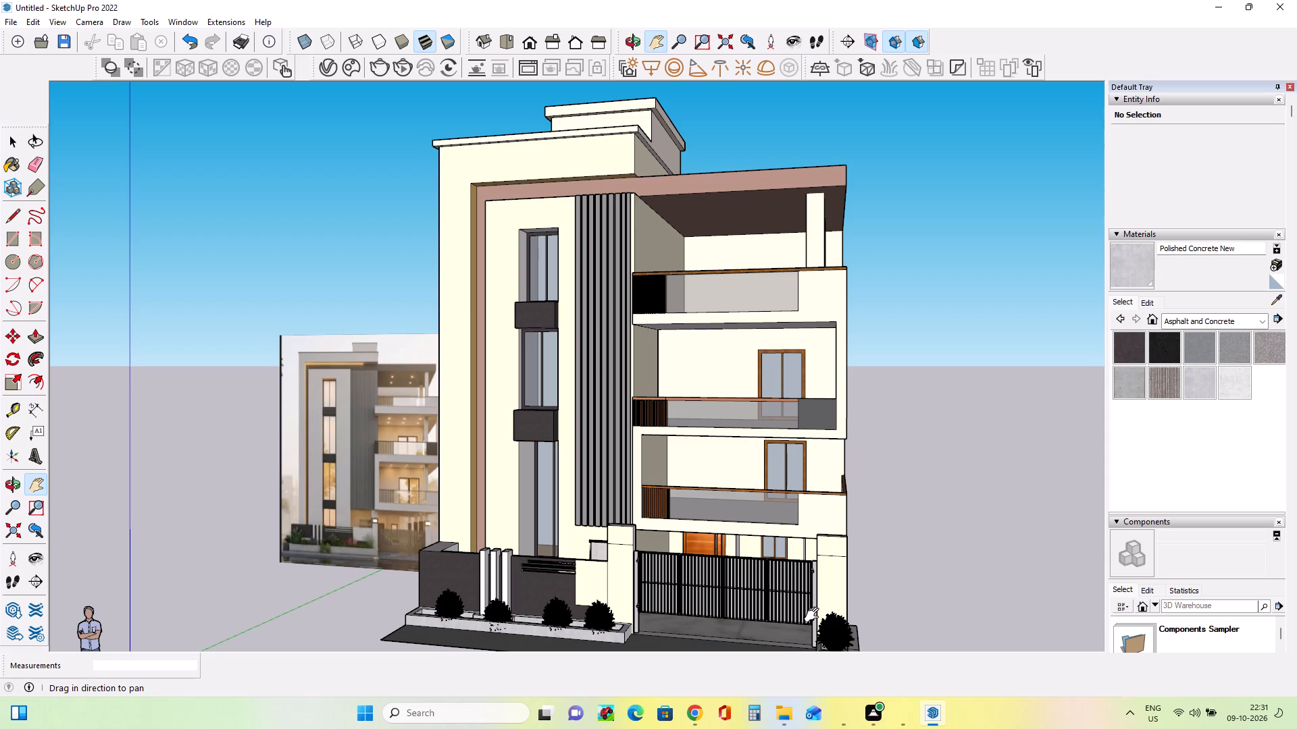
{"action": "middle_click_drag", "start_coordinate": [705, 578], "coordinate": [721, 578]}
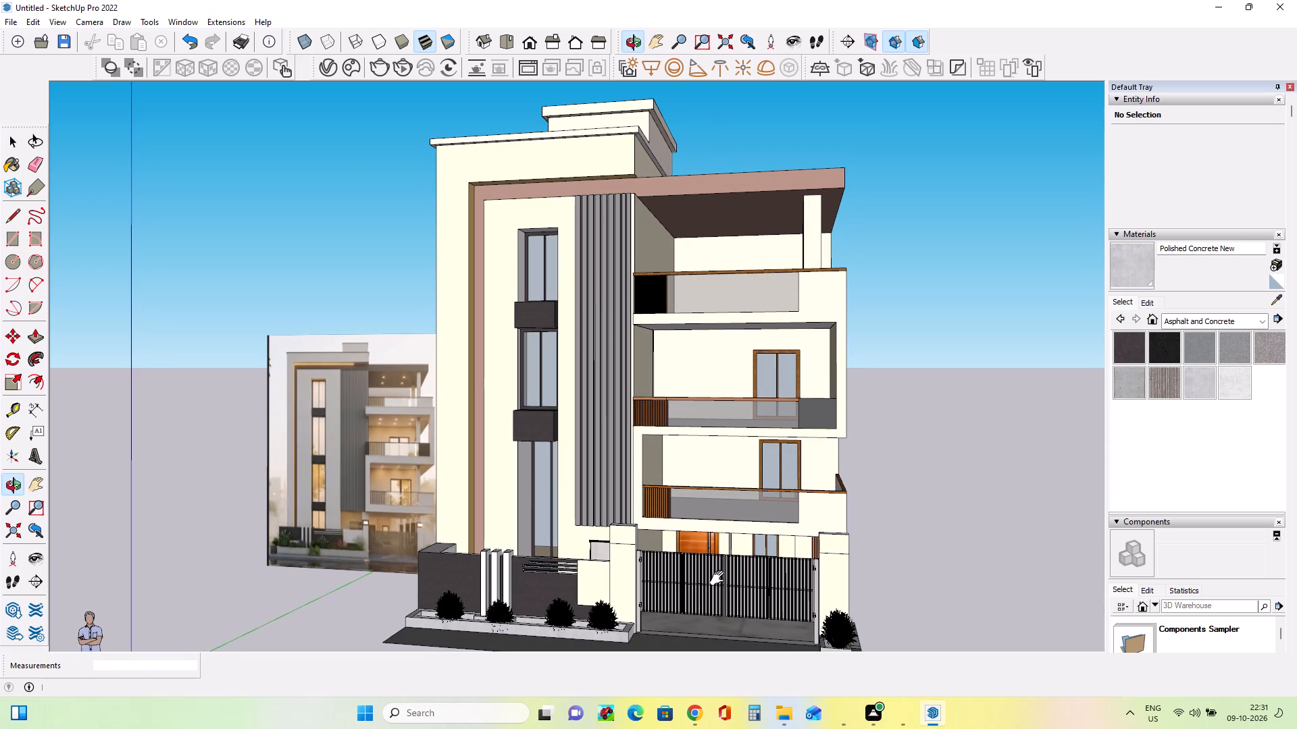
{"action": "middle_click_drag", "start_coordinate": [784, 554], "coordinate": [757, 555]}
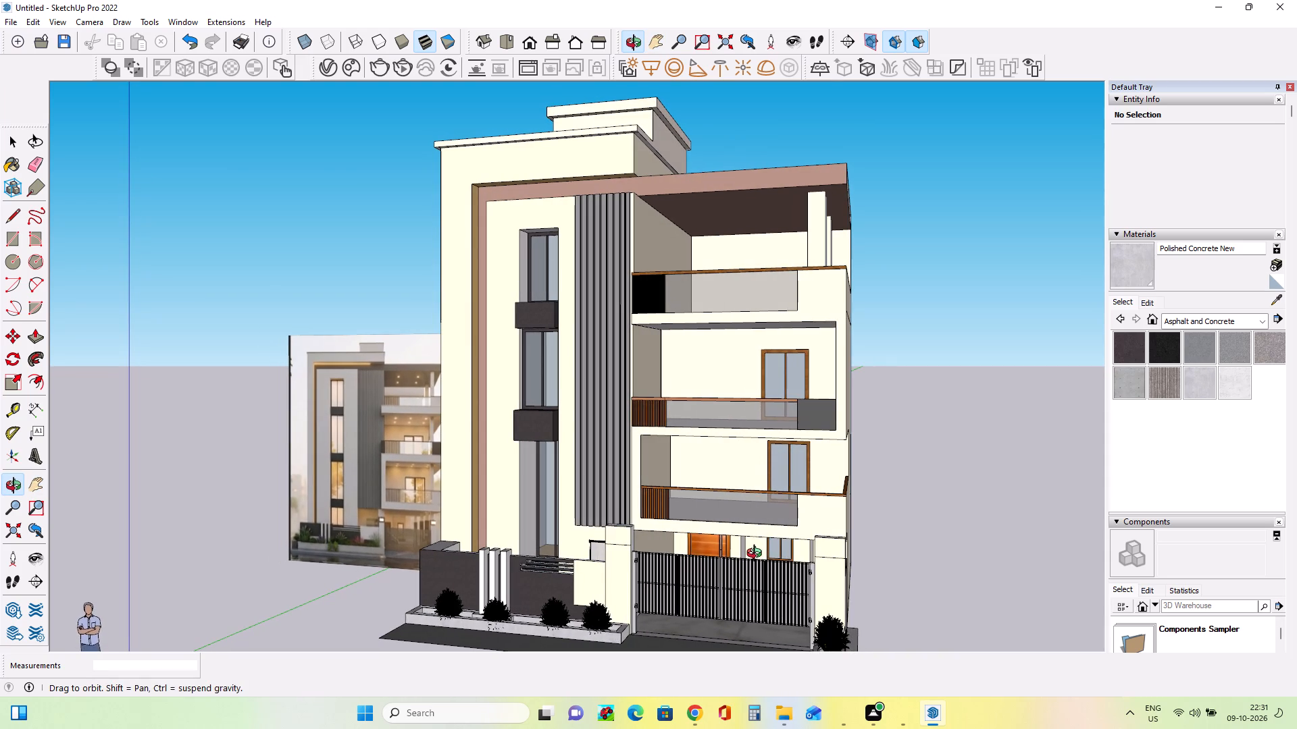
{"action": "middle_click_drag", "start_coordinate": [757, 555], "coordinate": [836, 558]}
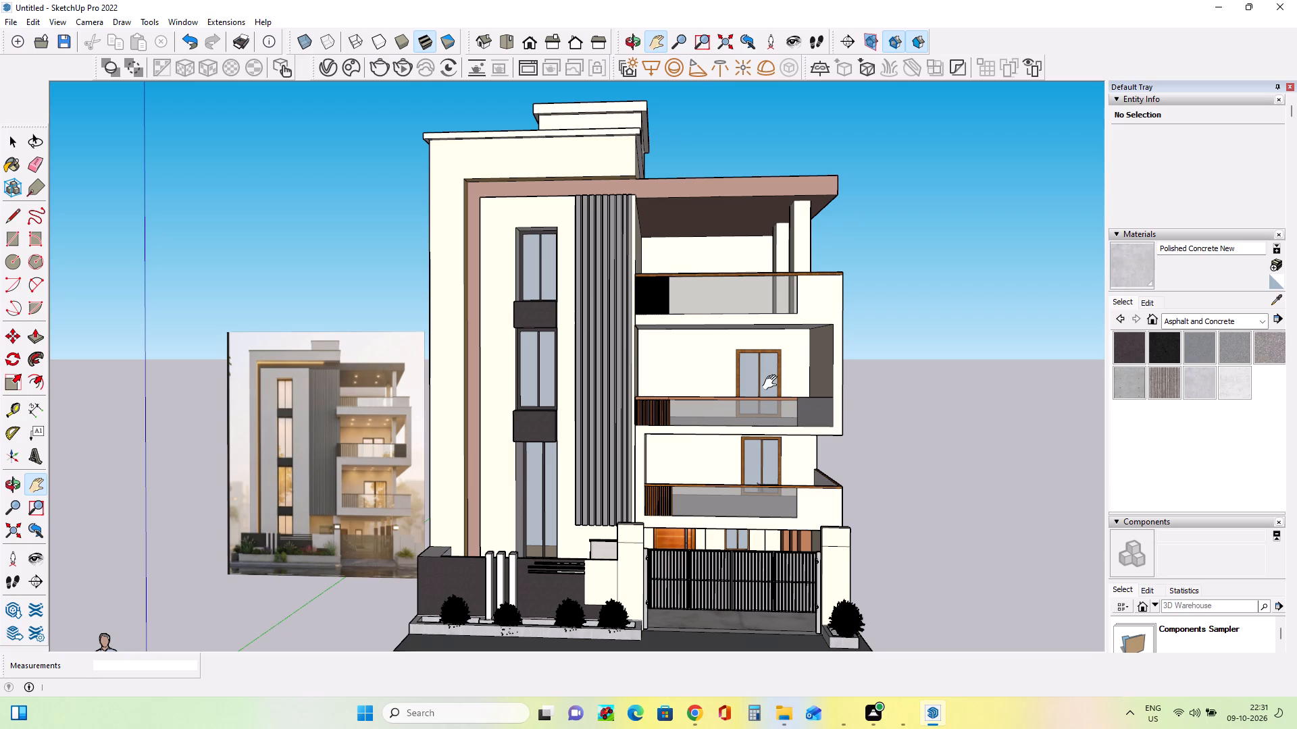
{"action": "left_click", "coordinate": [380, 74]}
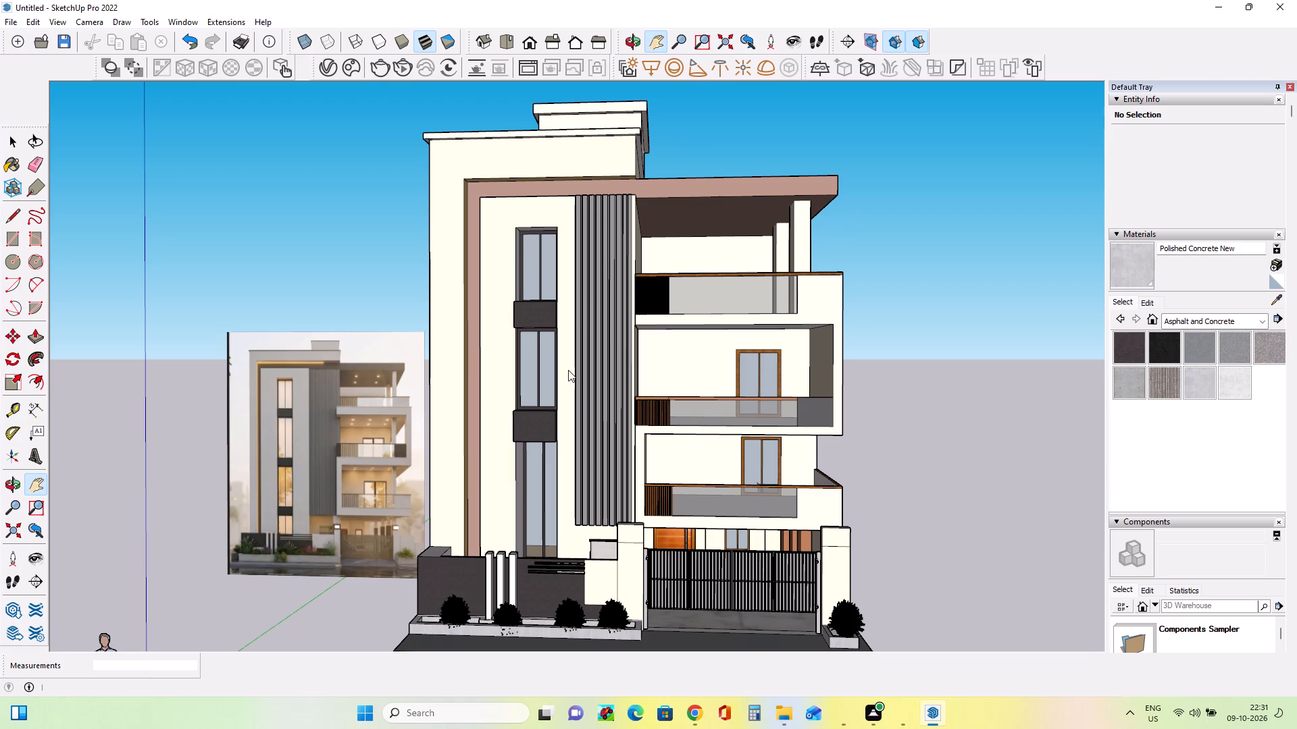
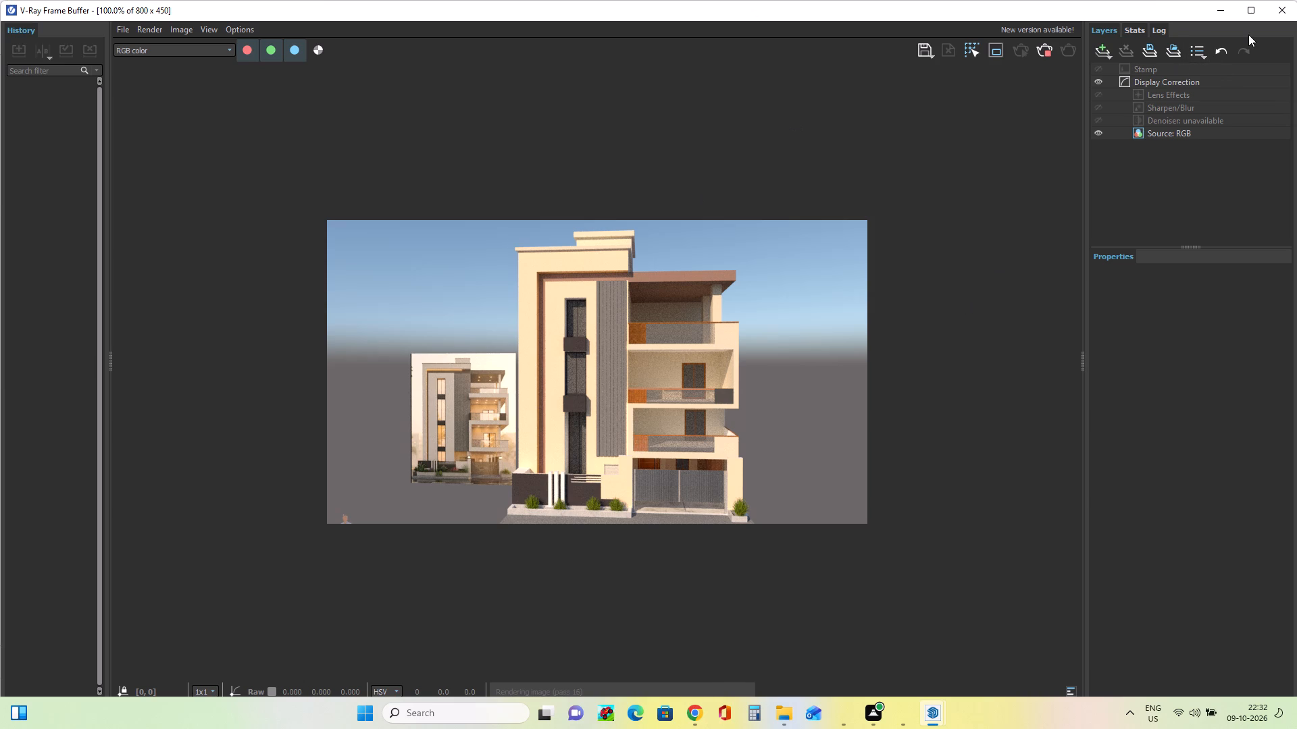
Close the V-Ray render window and delete the reference image standing beside the building.
{"action": "left_click", "coordinate": [1278, 7]}
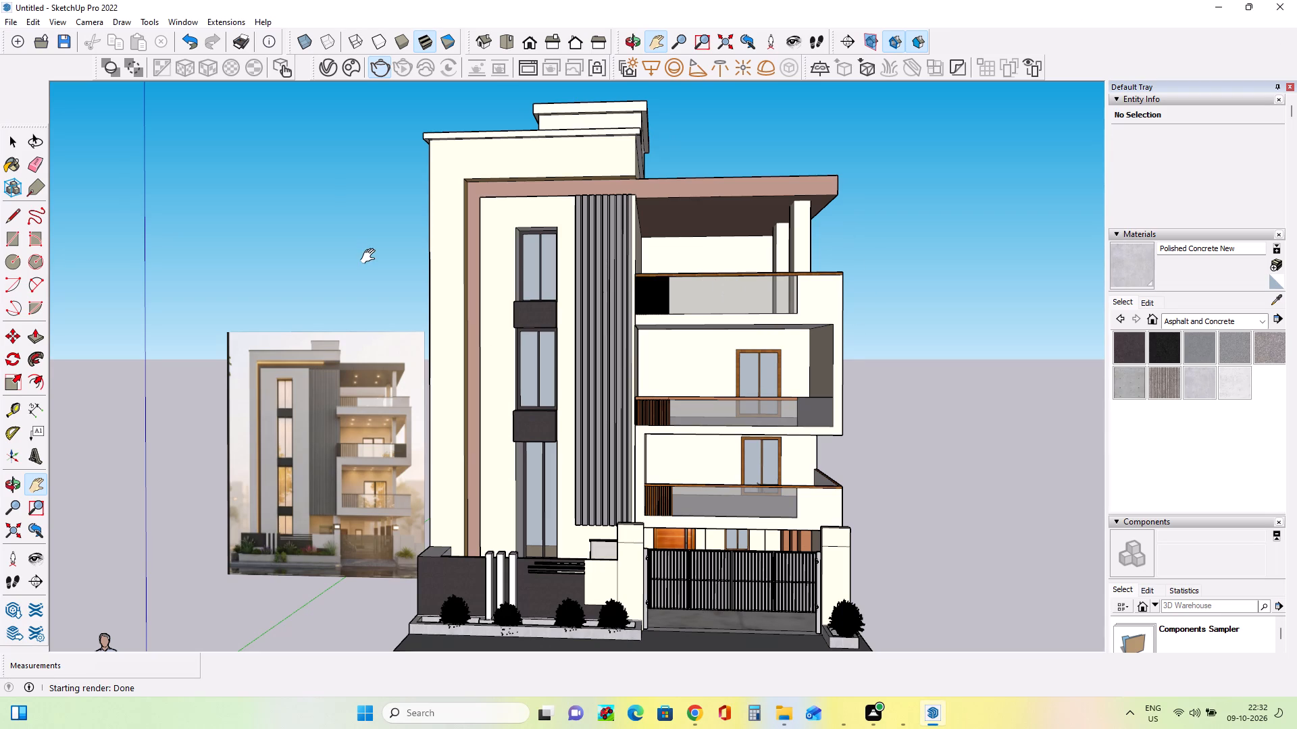
{"action": "left_click", "coordinate": [13, 148]}
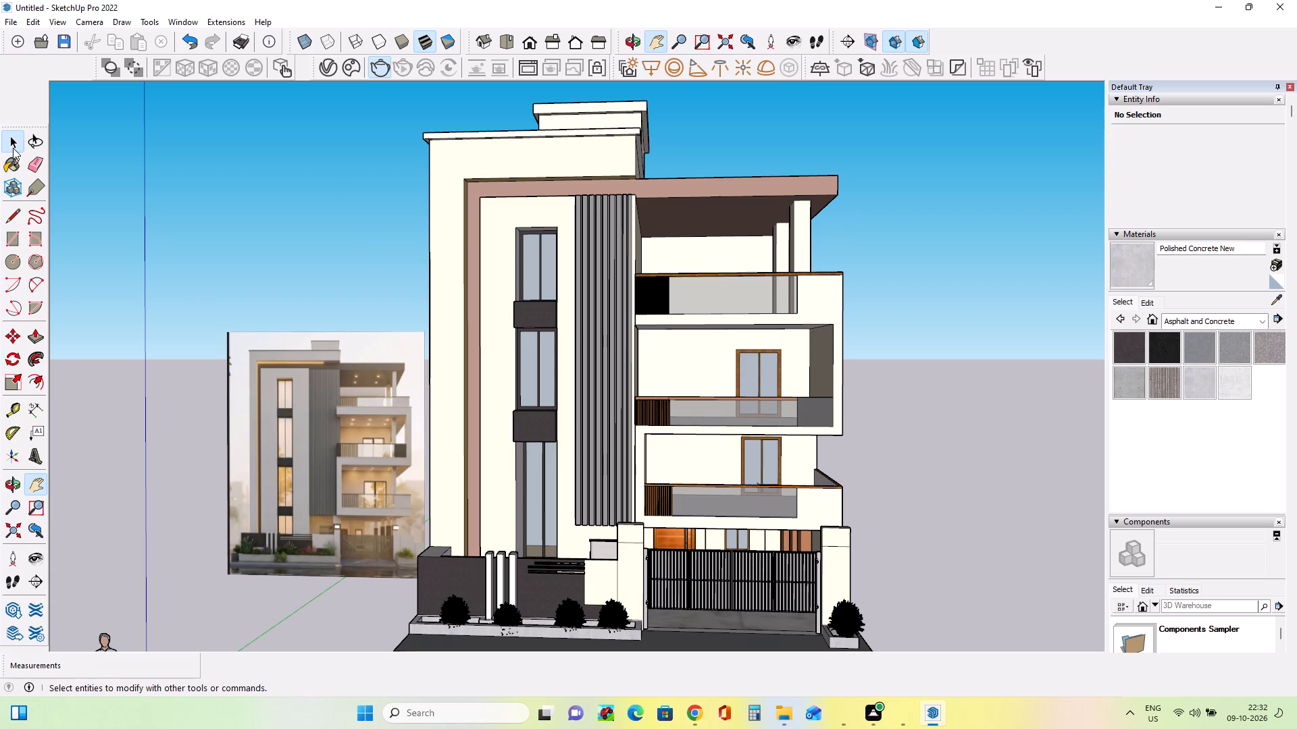
{"action": "left_click", "coordinate": [376, 496]}
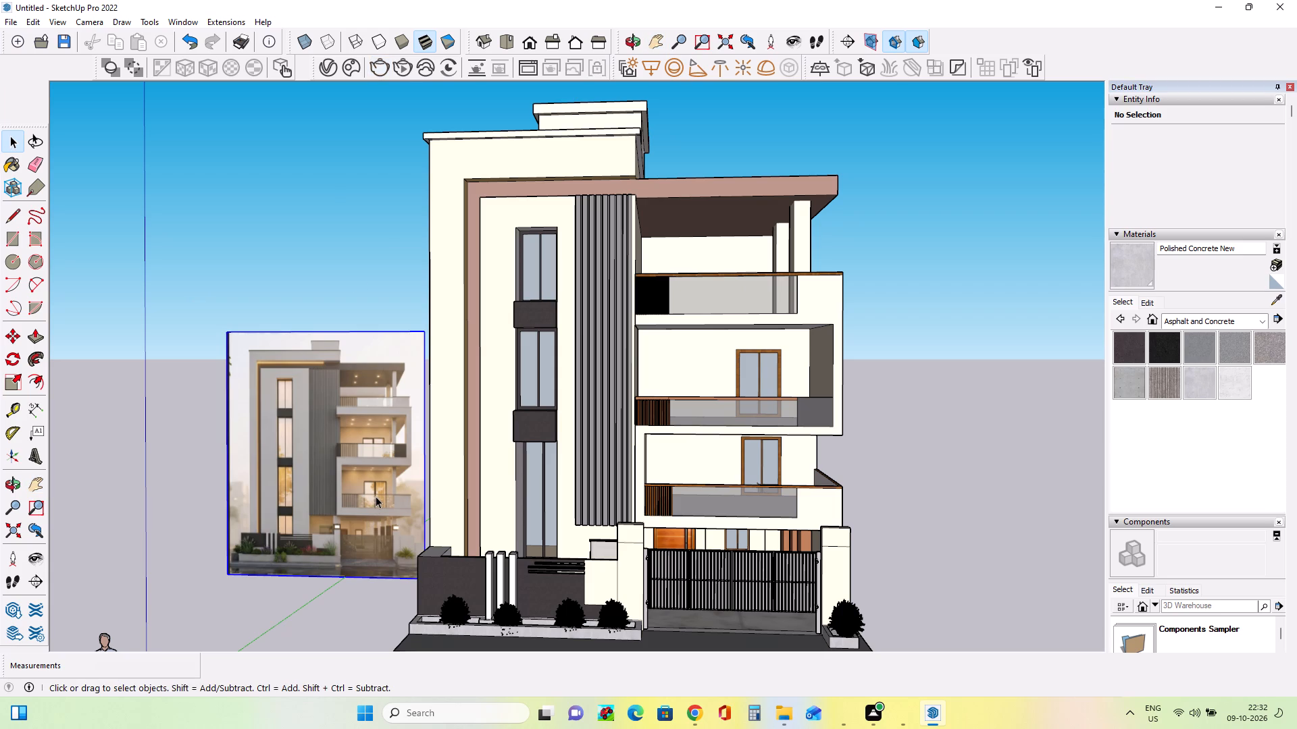
{"action": "key", "text": "Delete"}
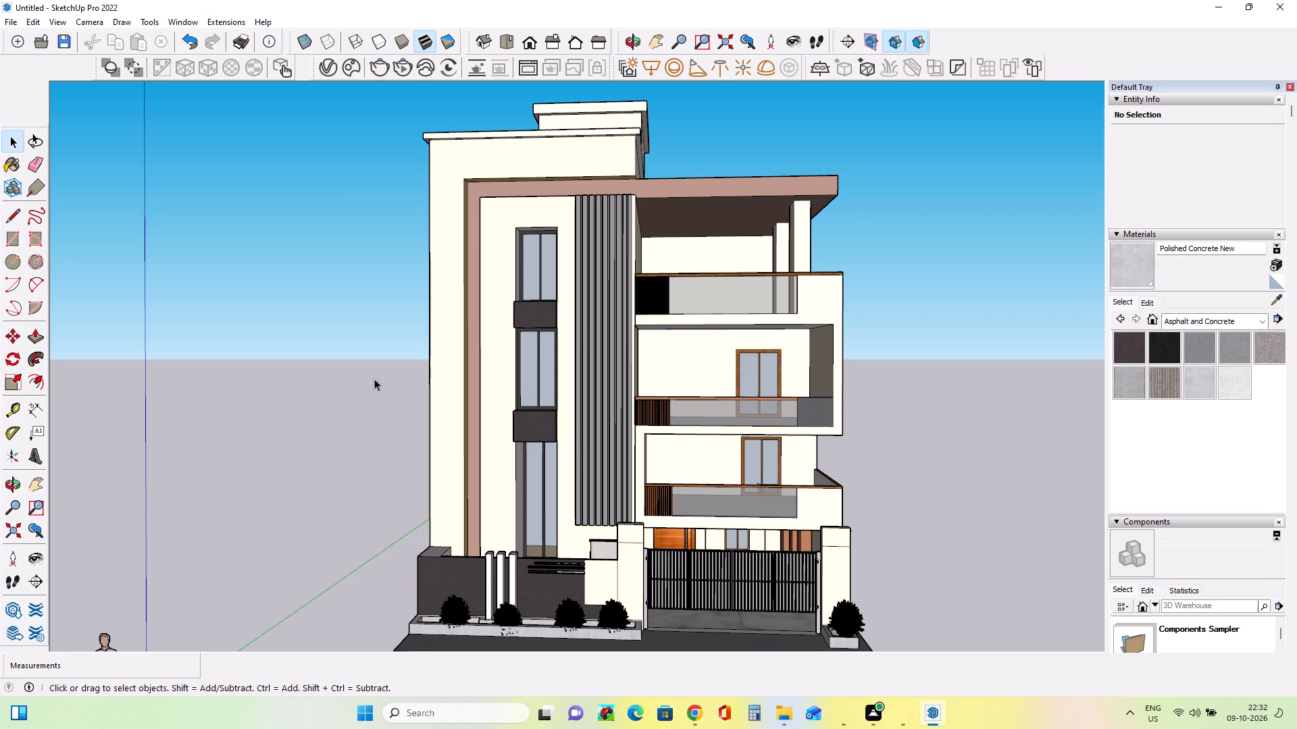
Capture a rectangular Snipping Tool screenshot of the whole front elevation, from the roof down to the planters and gate.
{"action": "left_click", "coordinate": [474, 719]}
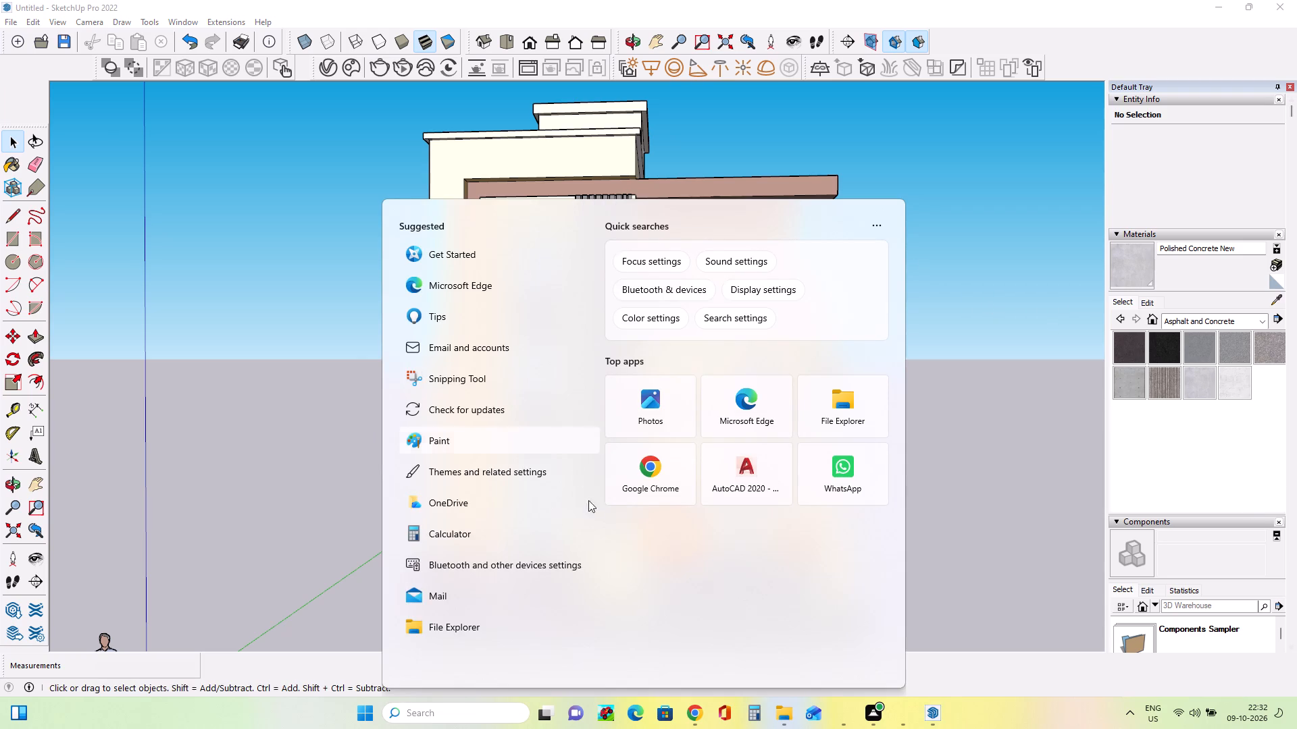
{"action": "left_click", "coordinate": [427, 381]}
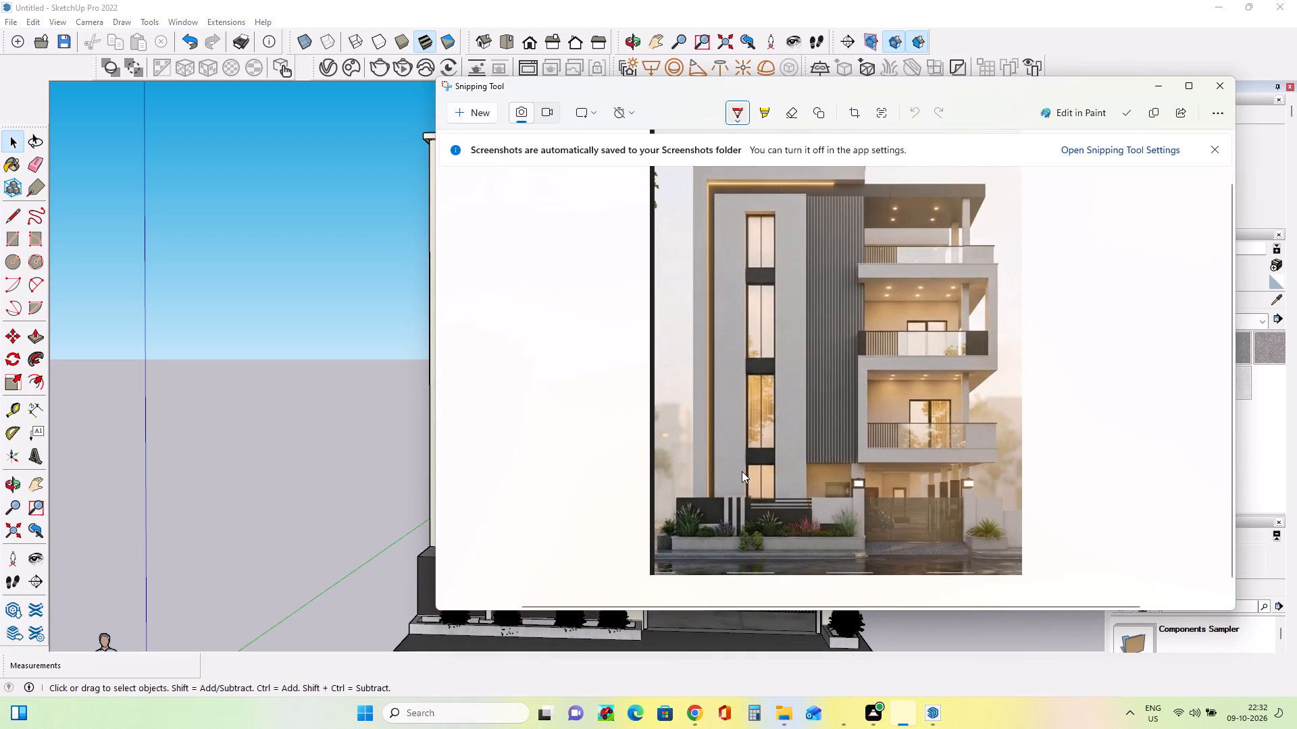
{"action": "left_click", "coordinate": [482, 108]}
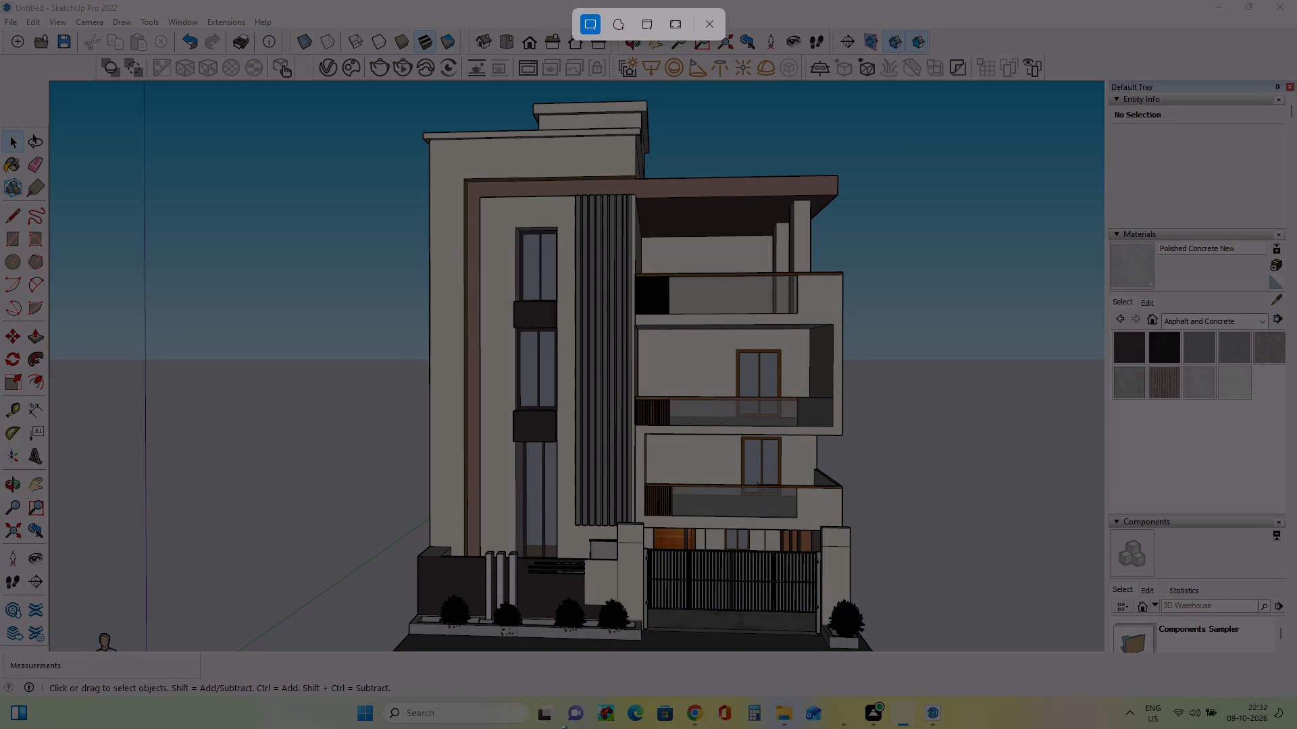
{"action": "left_click_drag", "start_coordinate": [882, 86], "coordinate": [469, 400]}
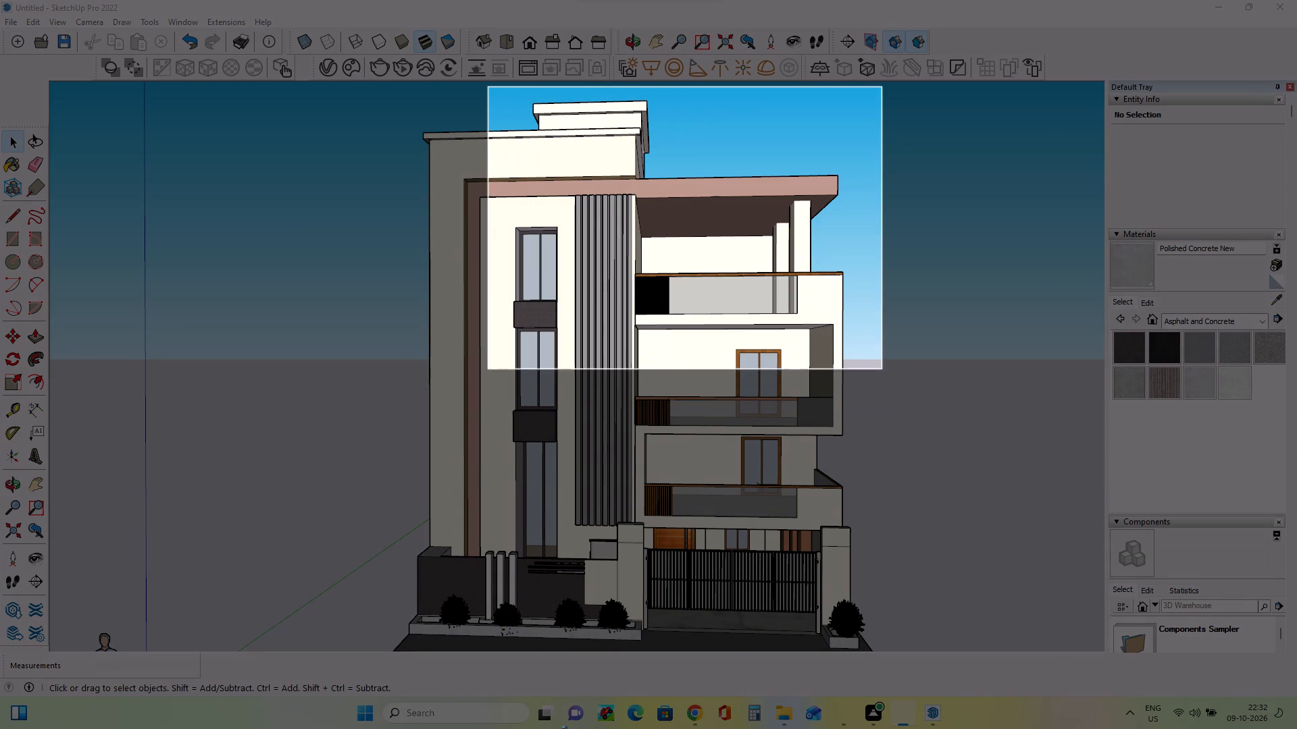
{"action": "left_click_drag", "start_coordinate": [469, 400], "coordinate": [403, 646]}
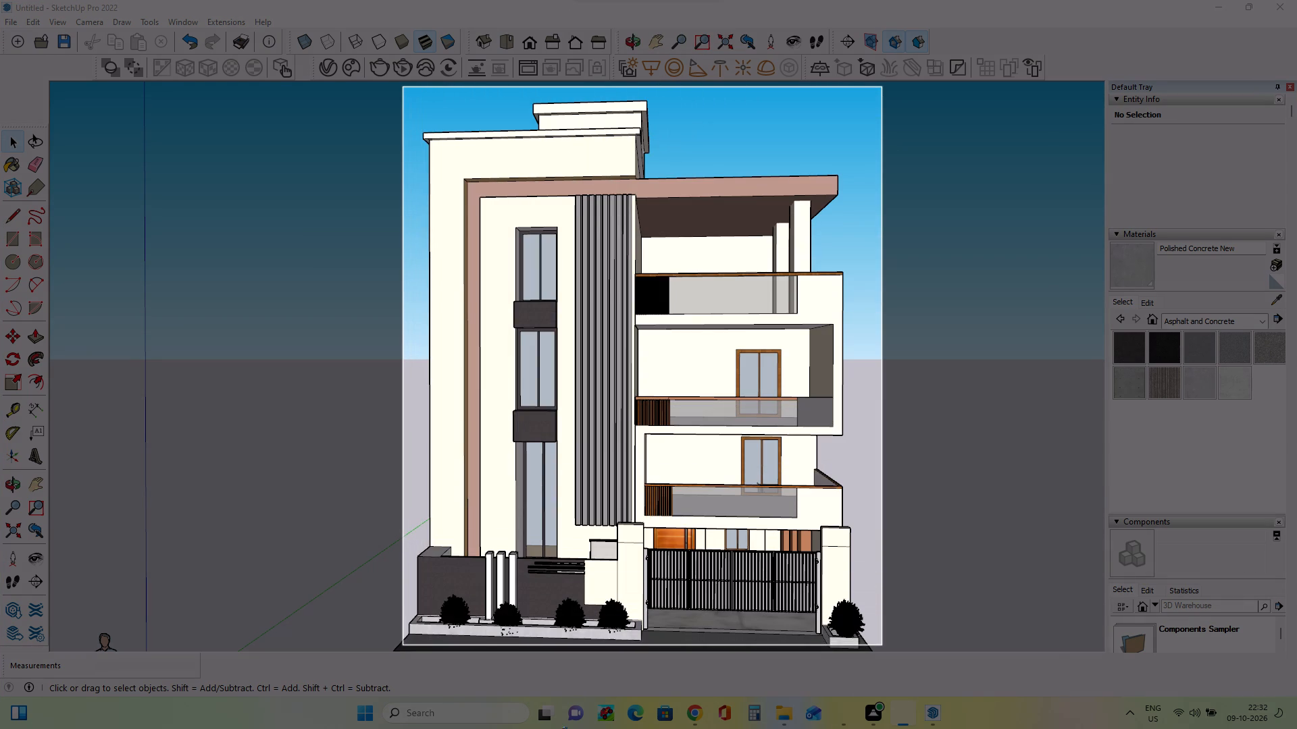
{"action": "left_click_drag", "start_coordinate": [403, 646], "coordinate": [395, 653]}
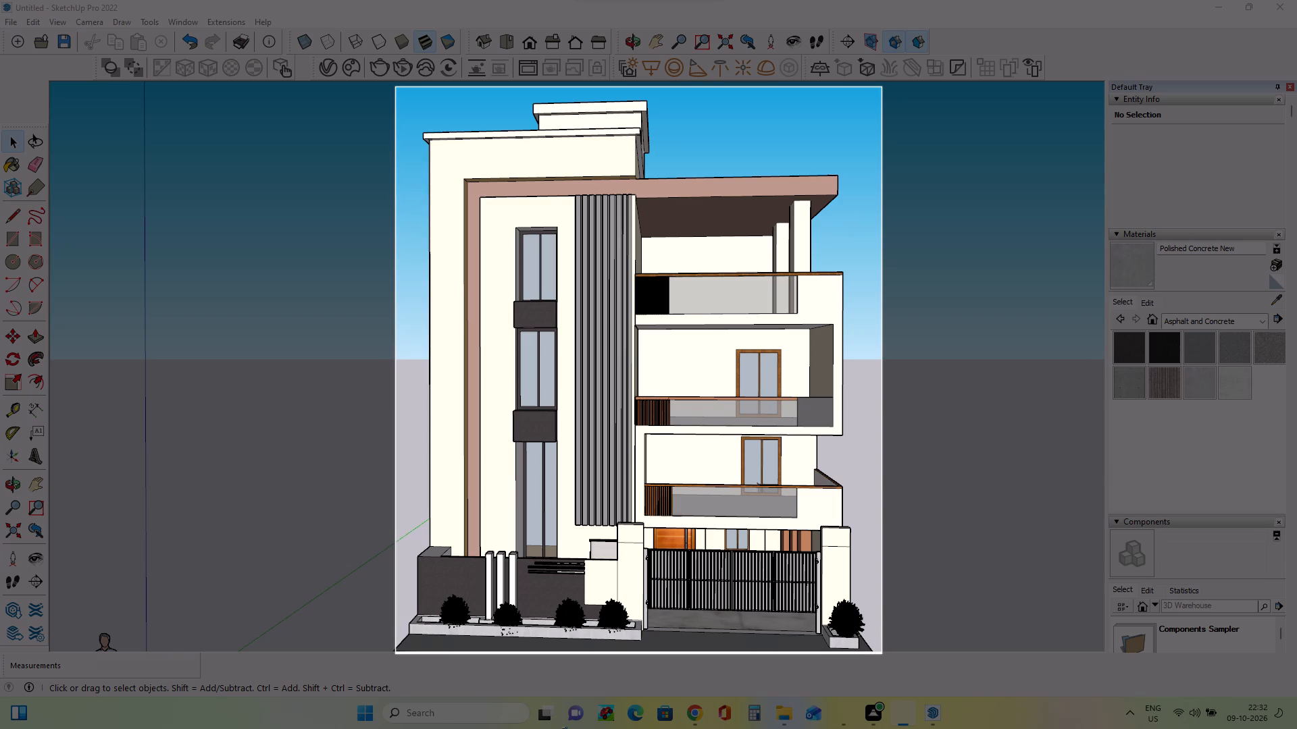
{"action": "left_click_drag", "start_coordinate": [395, 653], "coordinate": [396, 653]}
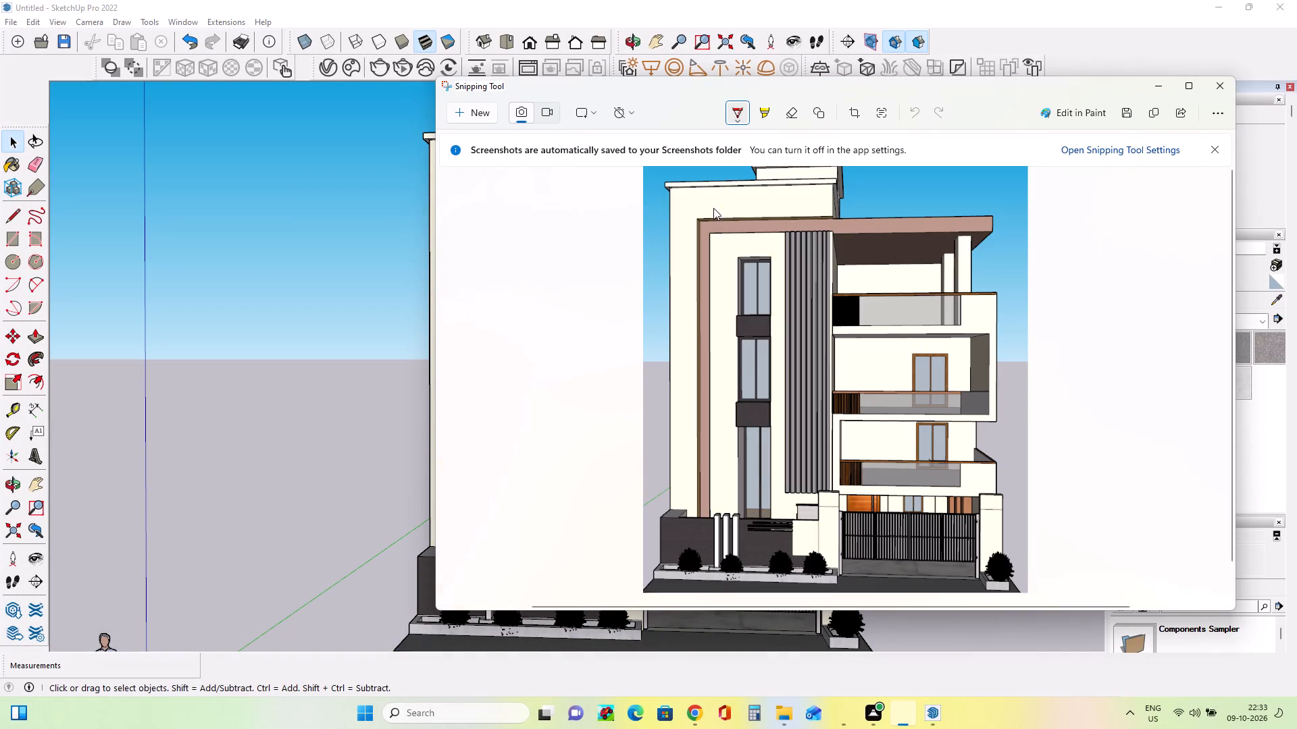
Save the screenshot to the Desktop as a PNG named "Minimalist Multi-Family Elevation Concept pdf", without replacing the existing image, and return to SketchUp.
{"action": "left_click", "coordinate": [1134, 111]}
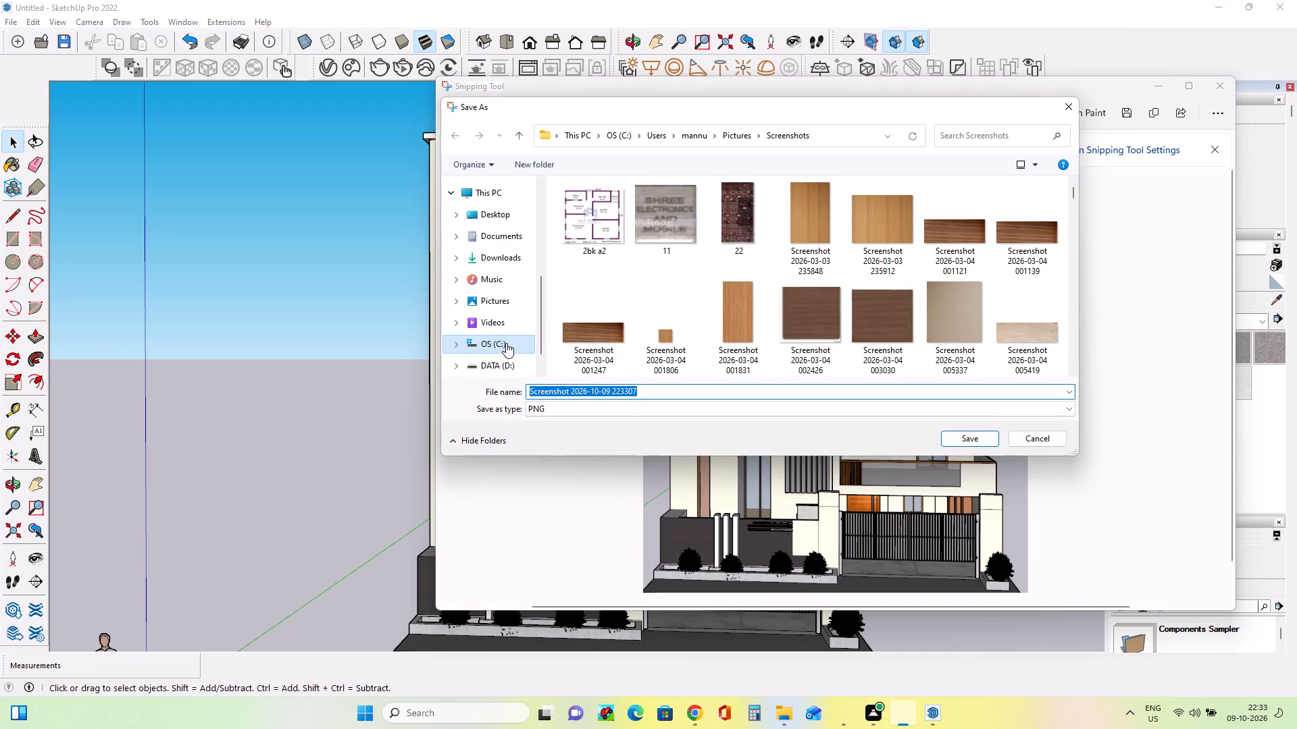
{"action": "left_click", "coordinate": [503, 215]}
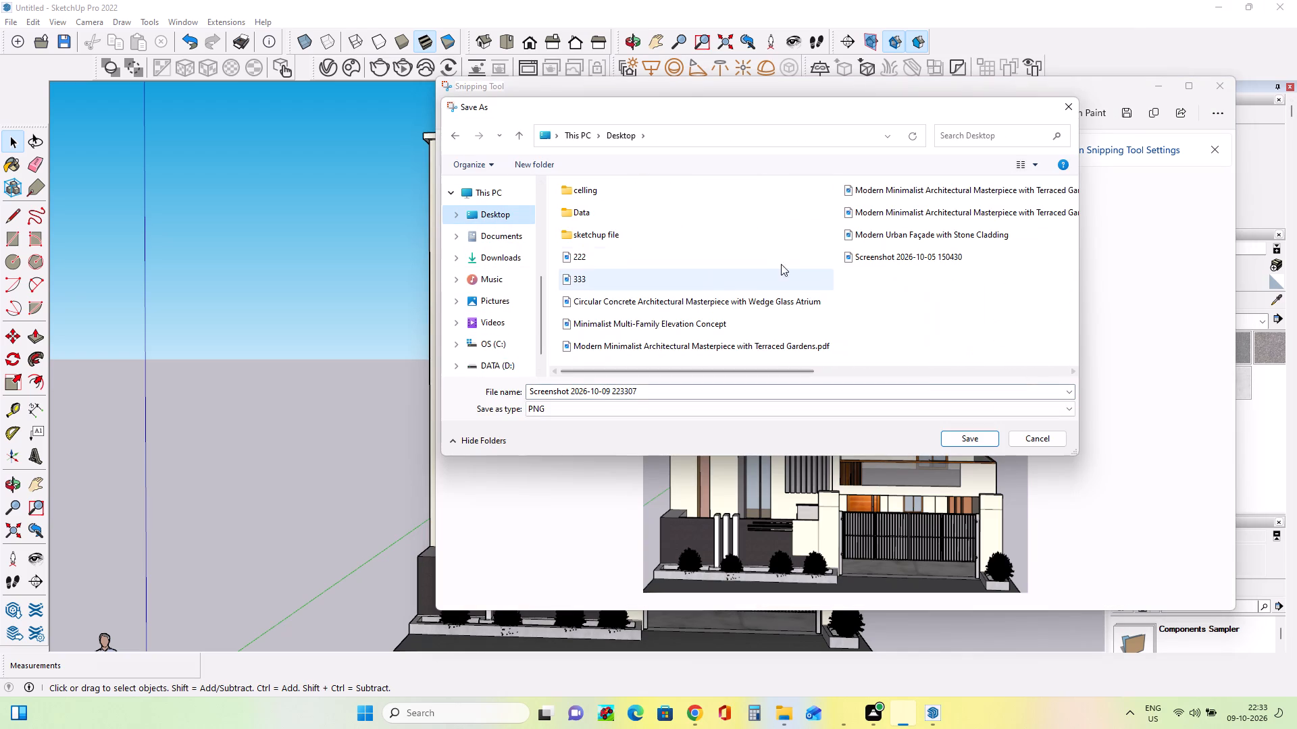
{"action": "left_click", "coordinate": [761, 329]}
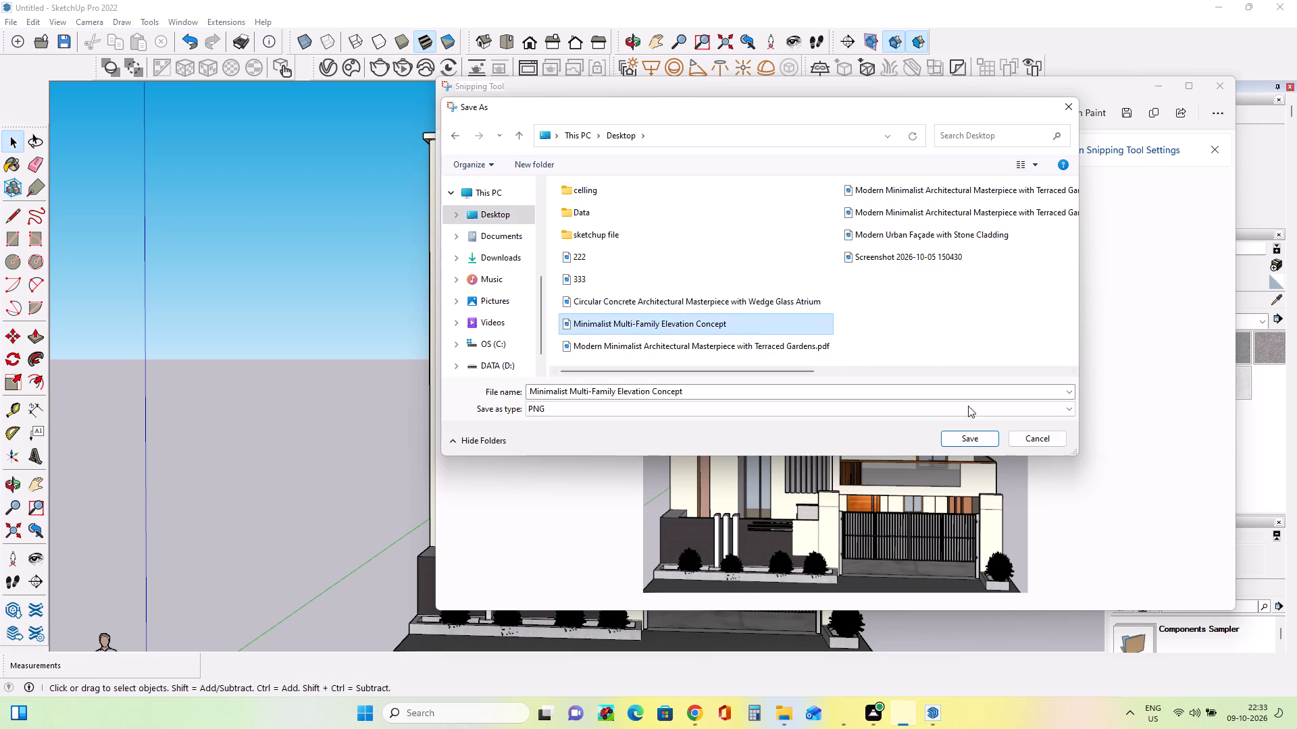
{"action": "left_click", "coordinate": [969, 443]}
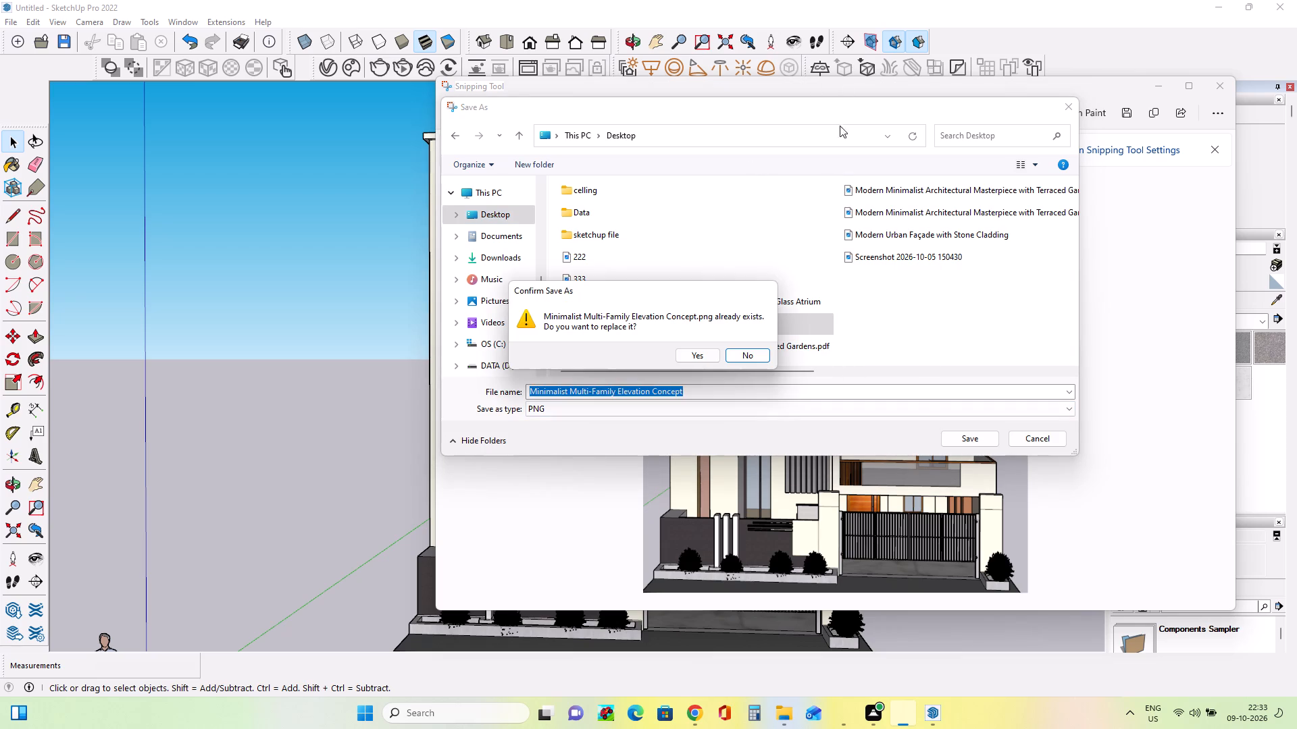
{"action": "left_click", "coordinate": [752, 355]}
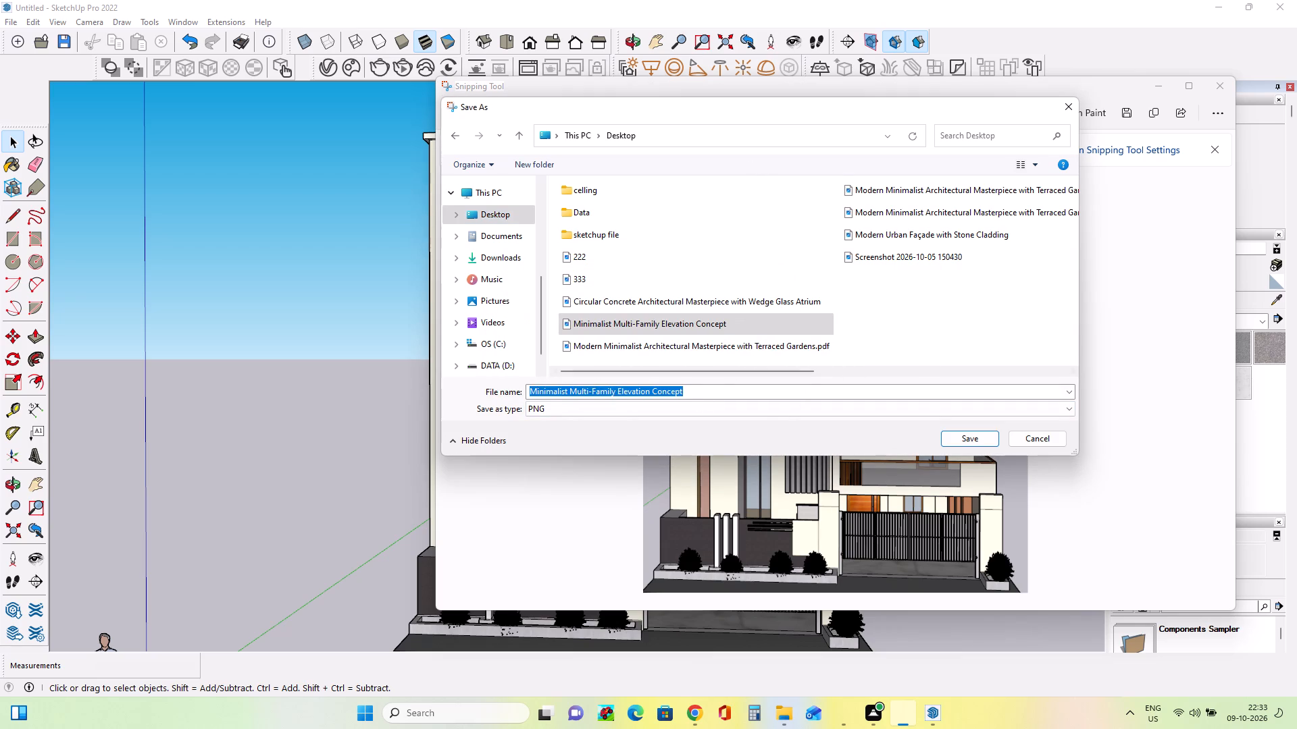
{"action": "left_click", "coordinate": [699, 394]}
{"action": "left_click", "coordinate": [699, 387]}
{"action": "left_click", "coordinate": [699, 387]}
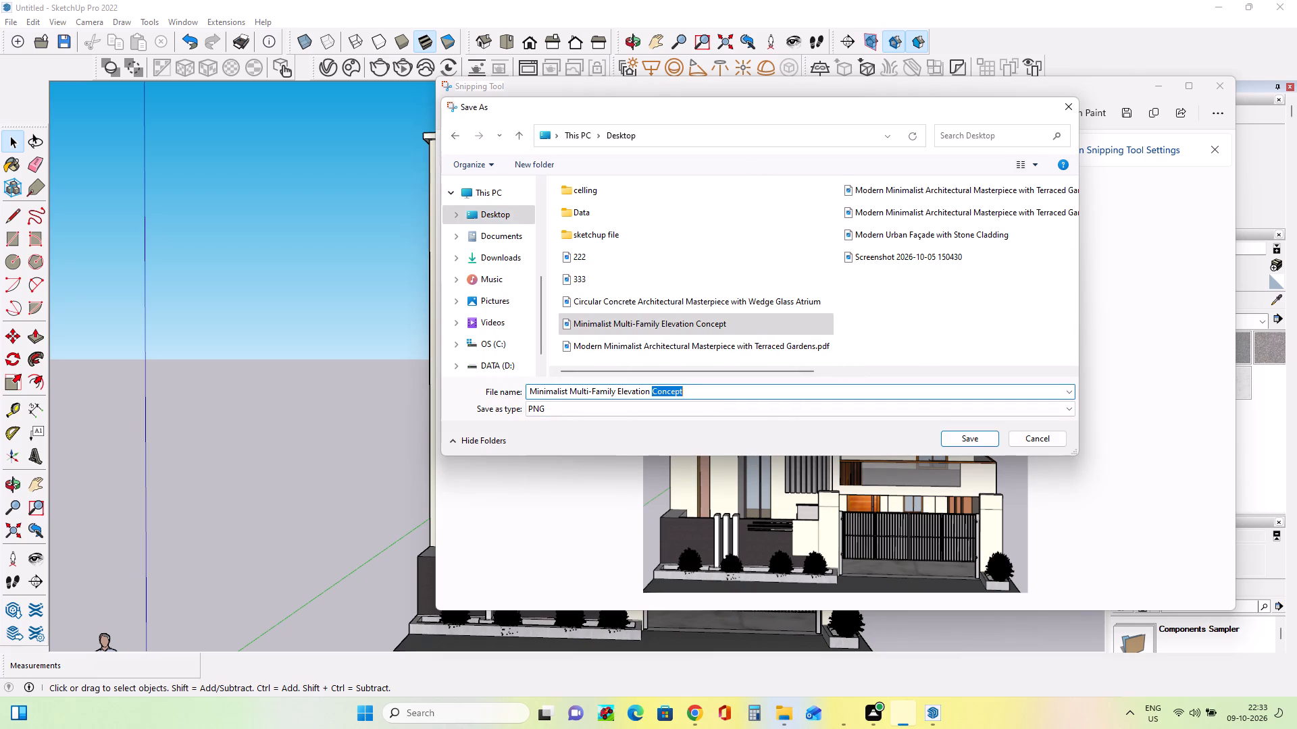
{"action": "left_click", "coordinate": [699, 390]}
{"action": "key", "text": "space"}
{"action": "type", "text": "p"}
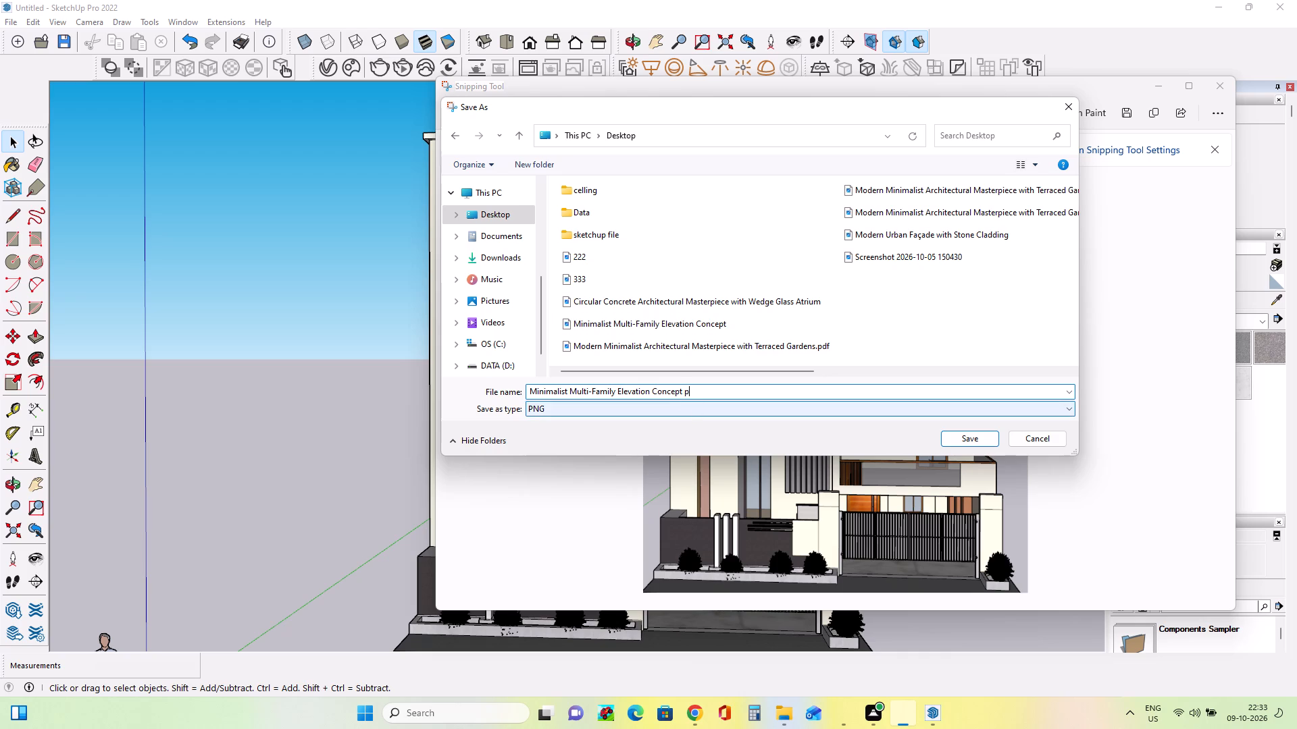
{"action": "type", "text": "df"}
{"action": "left_click", "coordinate": [984, 444]}
{"action": "left_click", "coordinate": [1152, 86]}
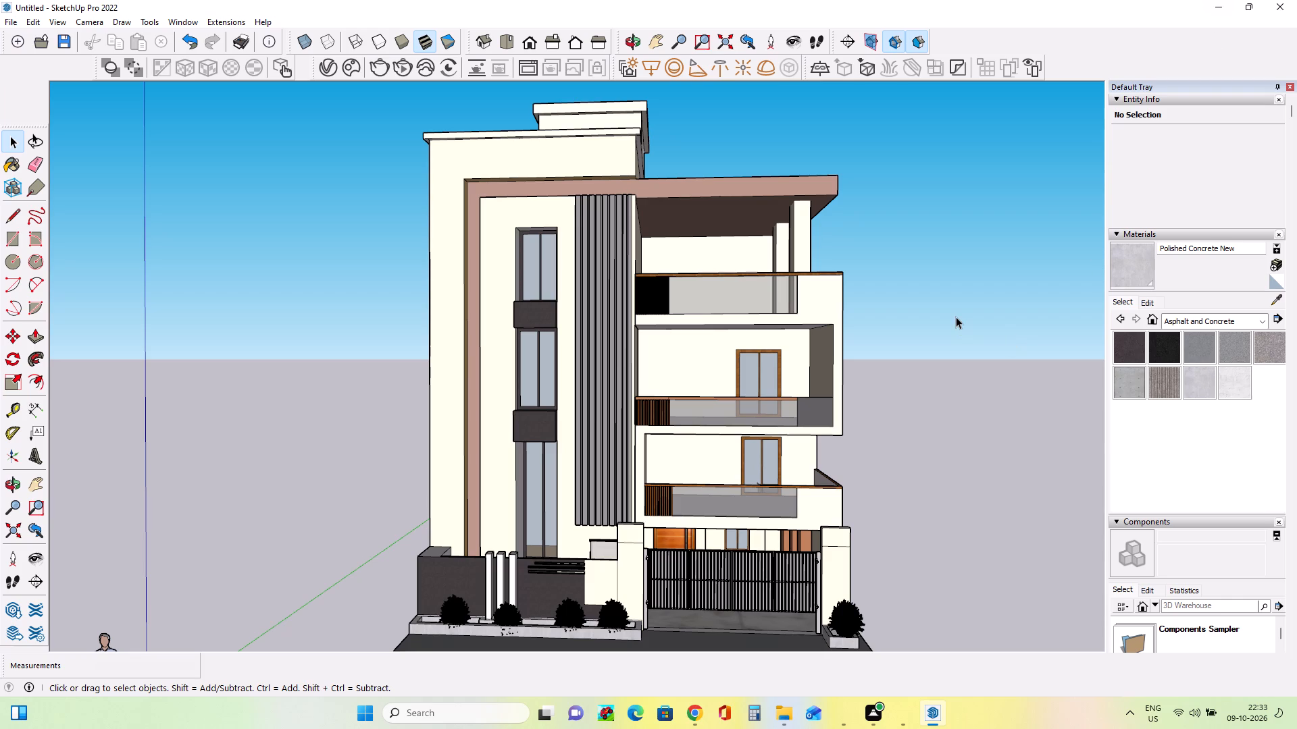
Save the SketchUp model to the Desktop as "Minimalist Multi-Family Elevation Concept skp".
{"action": "key", "text": "ctrl+s"}
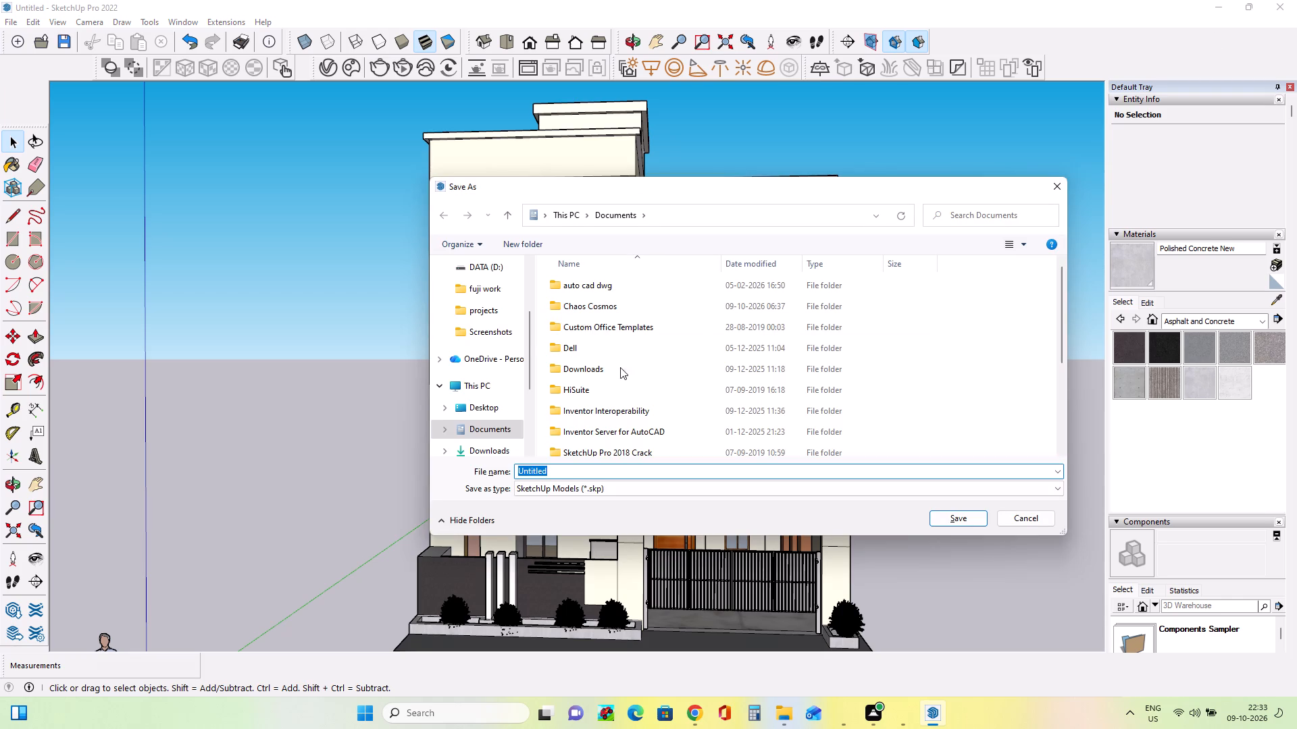
{"action": "left_click", "coordinate": [498, 408]}
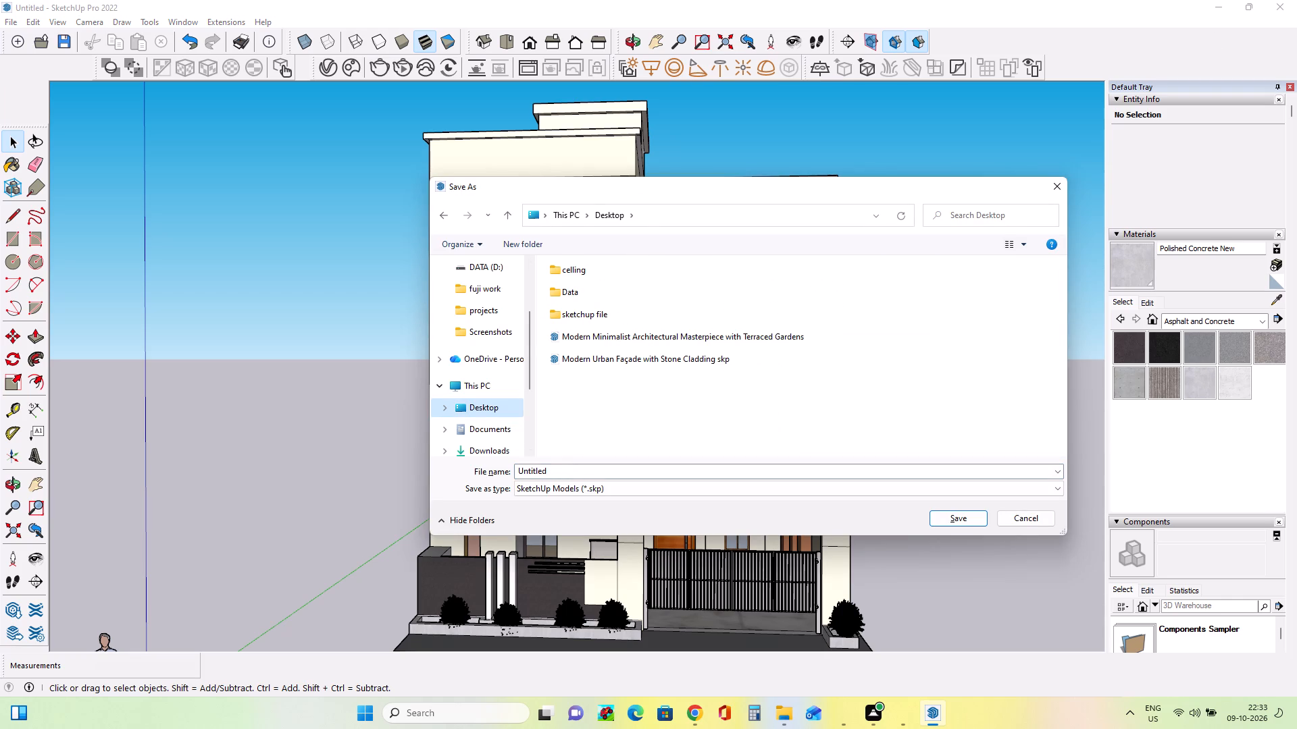
{"action": "left_click", "coordinate": [568, 473]}
{"action": "key", "text": "BackSpace"}
{"action": "key", "text": "m"}
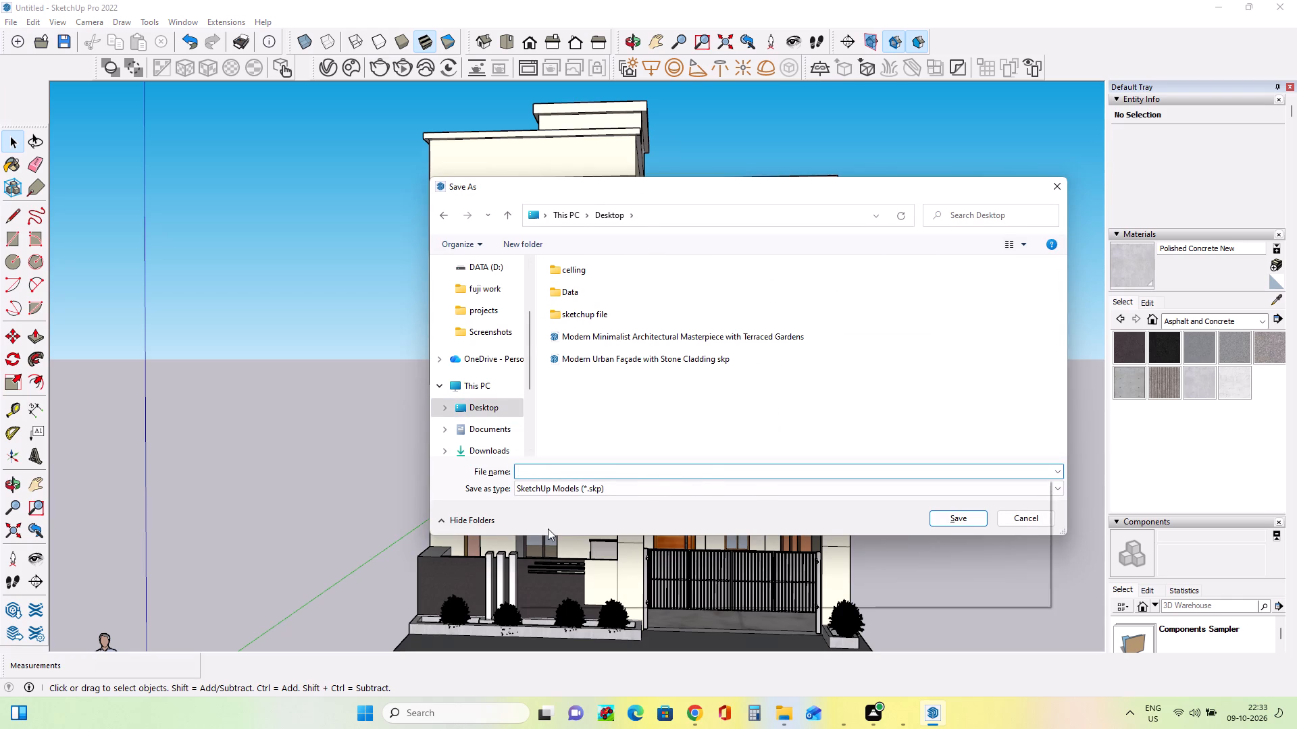
{"action": "left_click", "coordinate": [571, 481]}
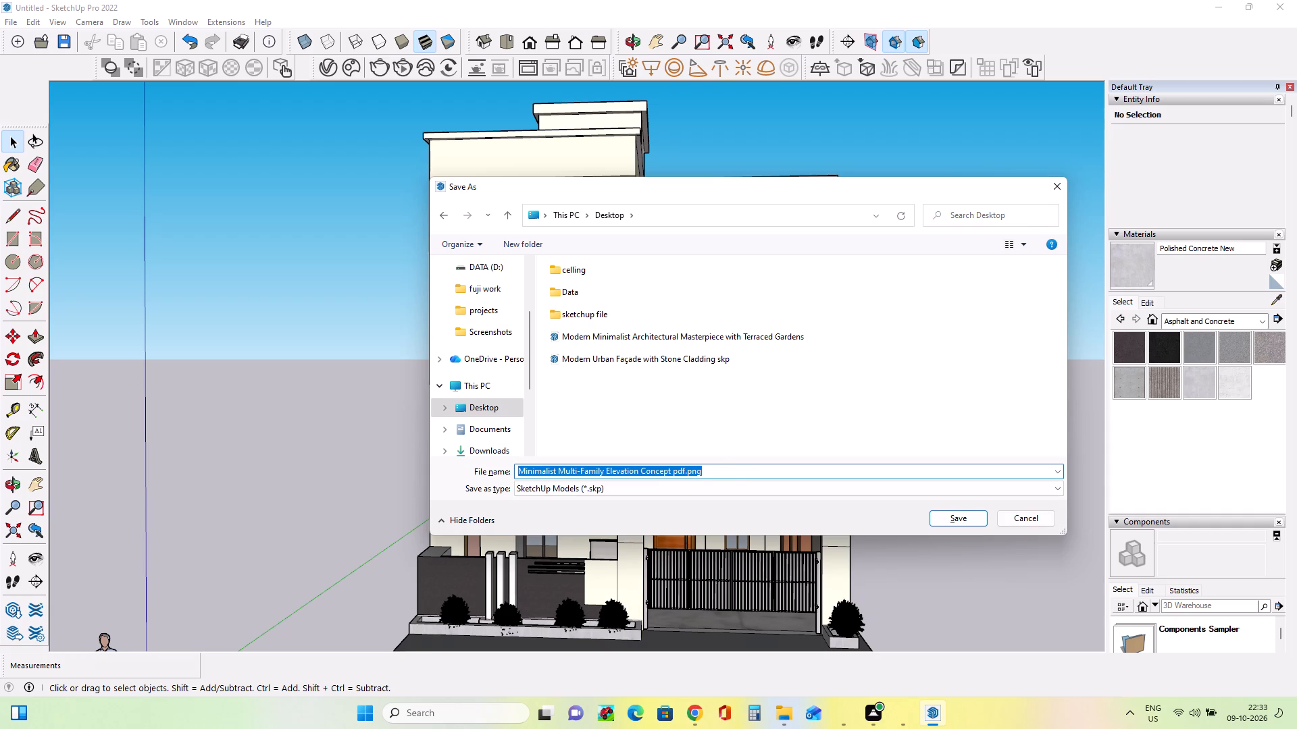
{"action": "left_click", "coordinate": [717, 472]}
{"action": "key", "text": "BackSpace"}
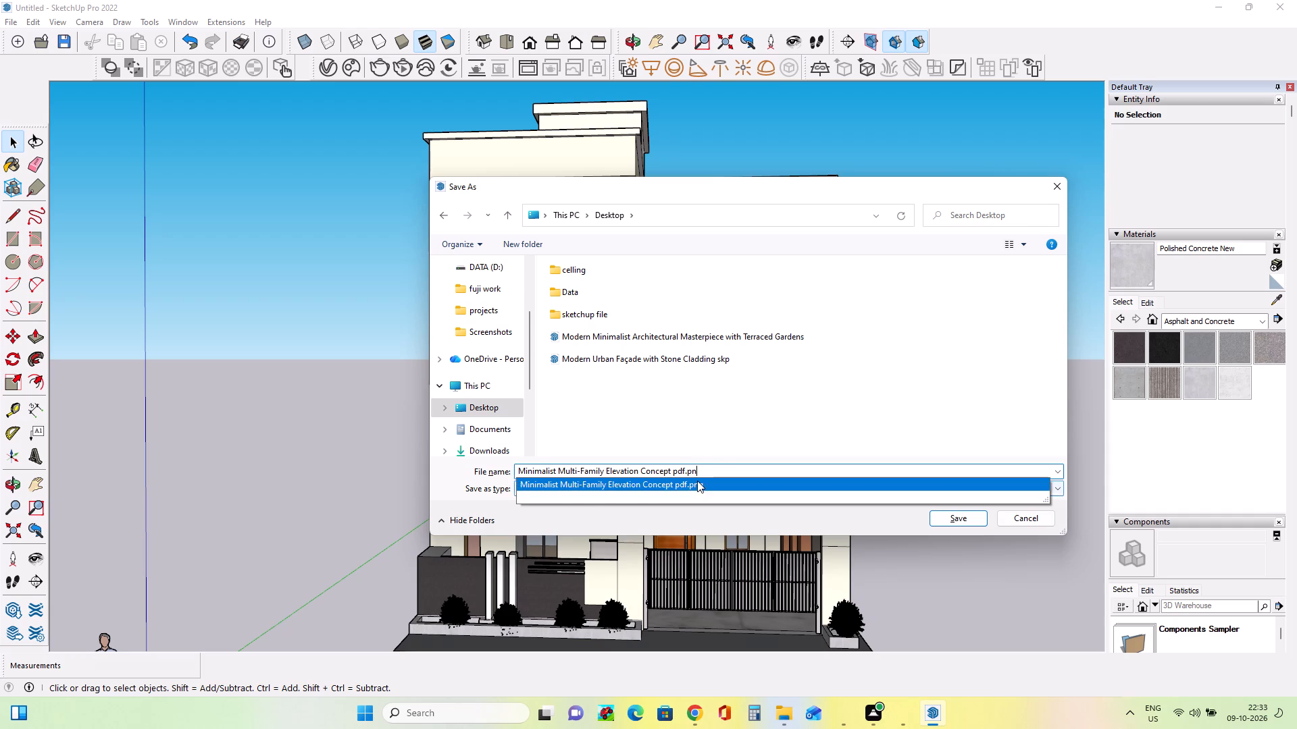
{"action": "key", "text": "BackSpace"}
{"action": "key", "text": "BackSpace"}
{"action": "key", "text": "BackSpace"}
{"action": "key", "text": "BackSpace"}
{"action": "key", "text": "BackSpace"}
{"action": "key", "text": "BackSpace"}
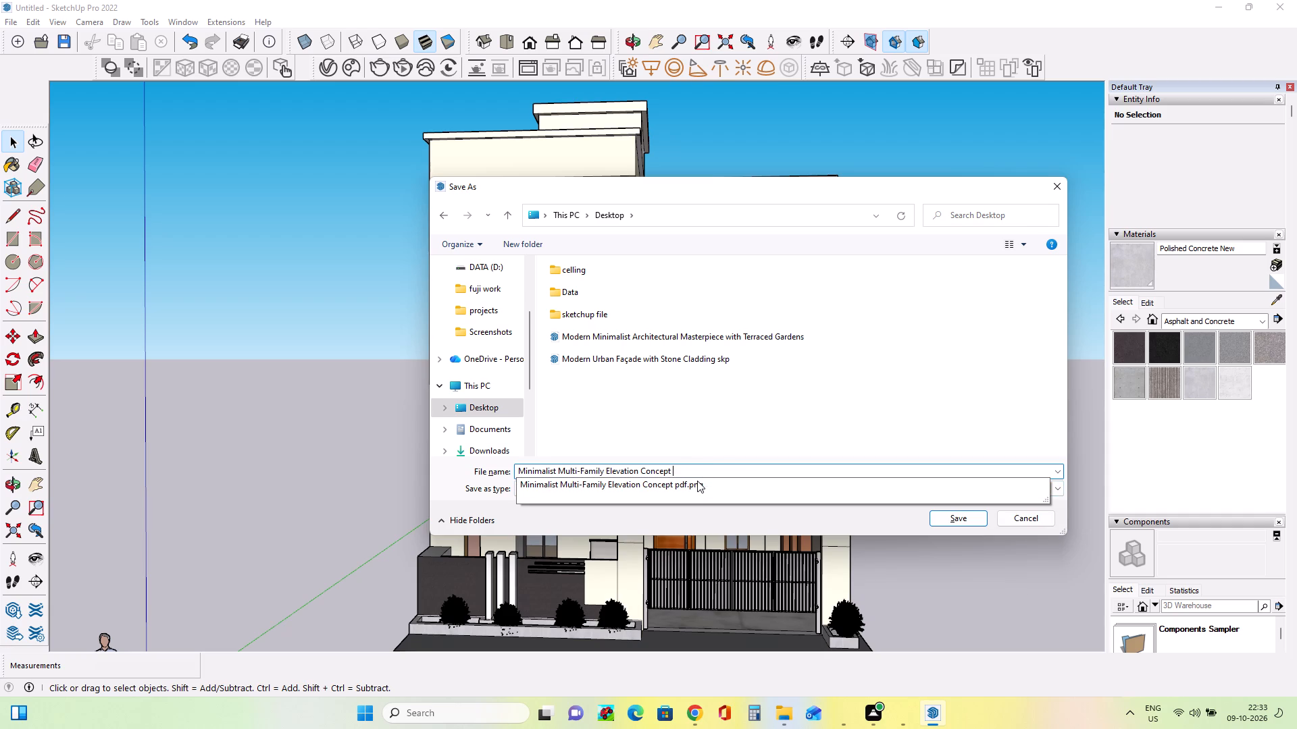
{"action": "type", "text": "skp"}
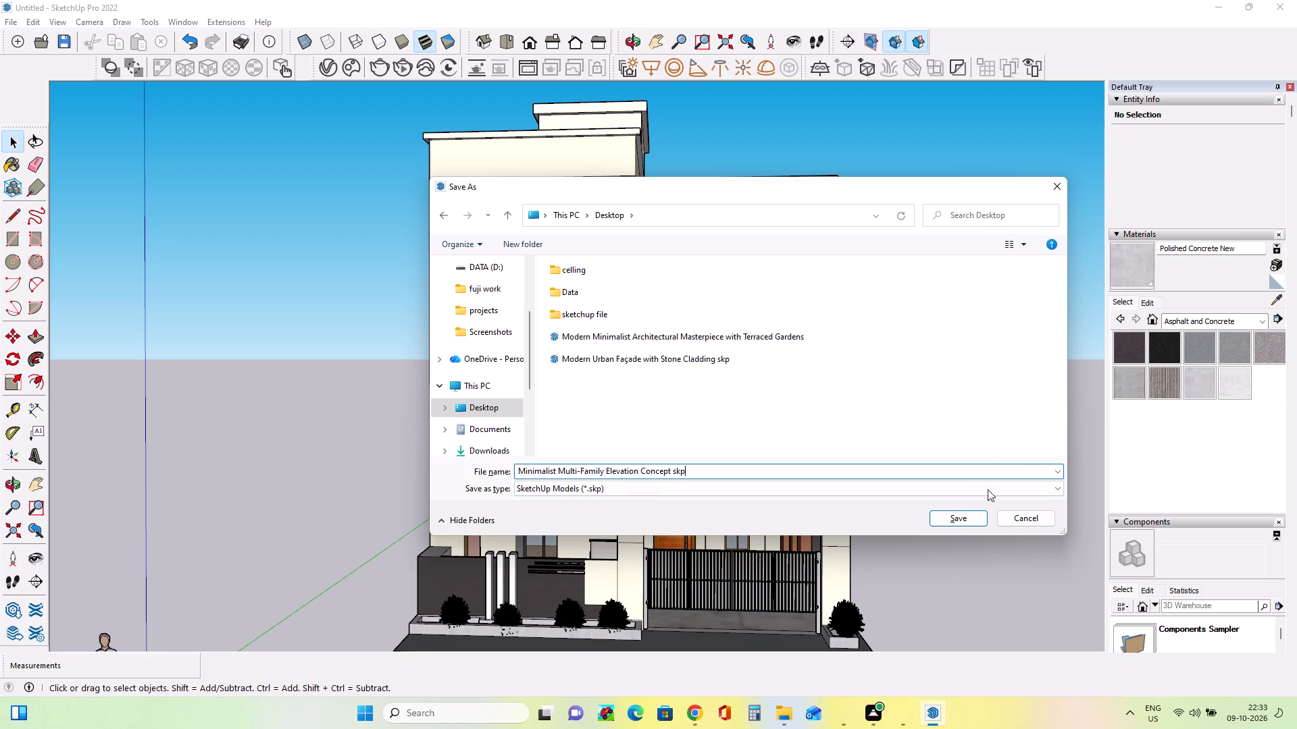
{"action": "left_click", "coordinate": [957, 524]}
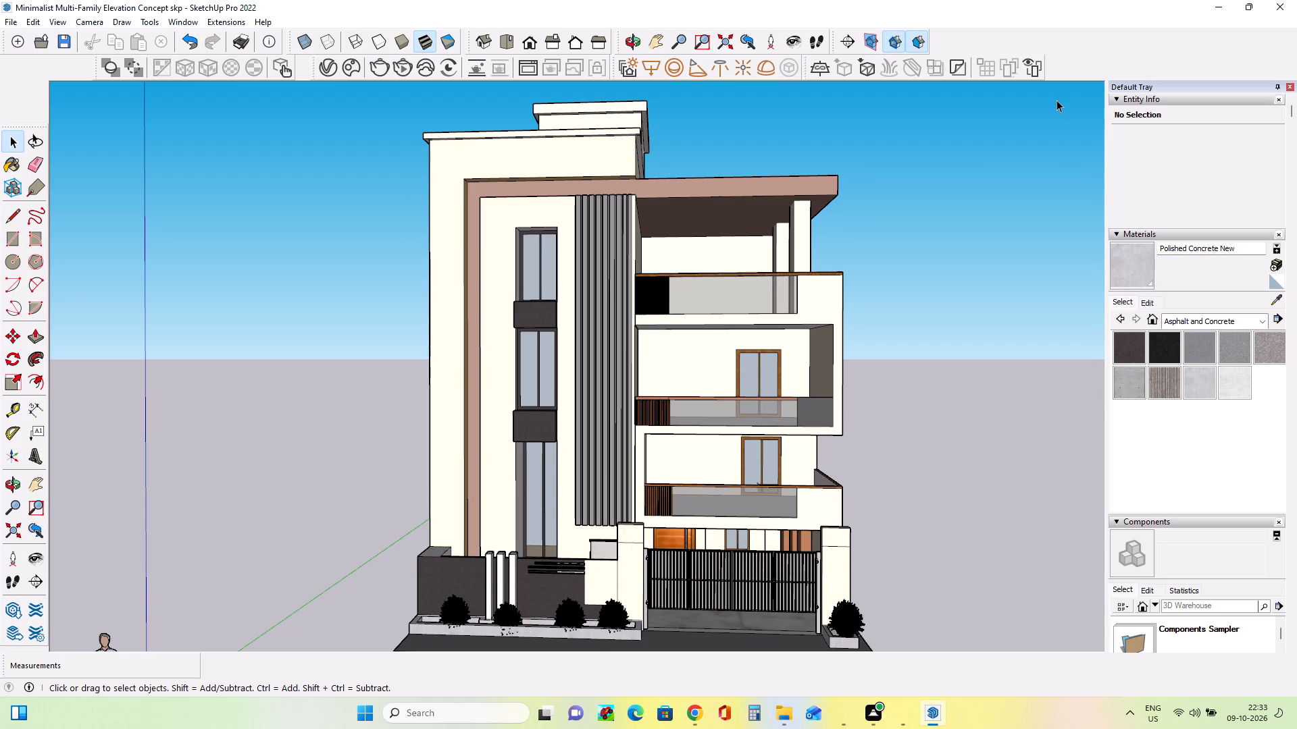